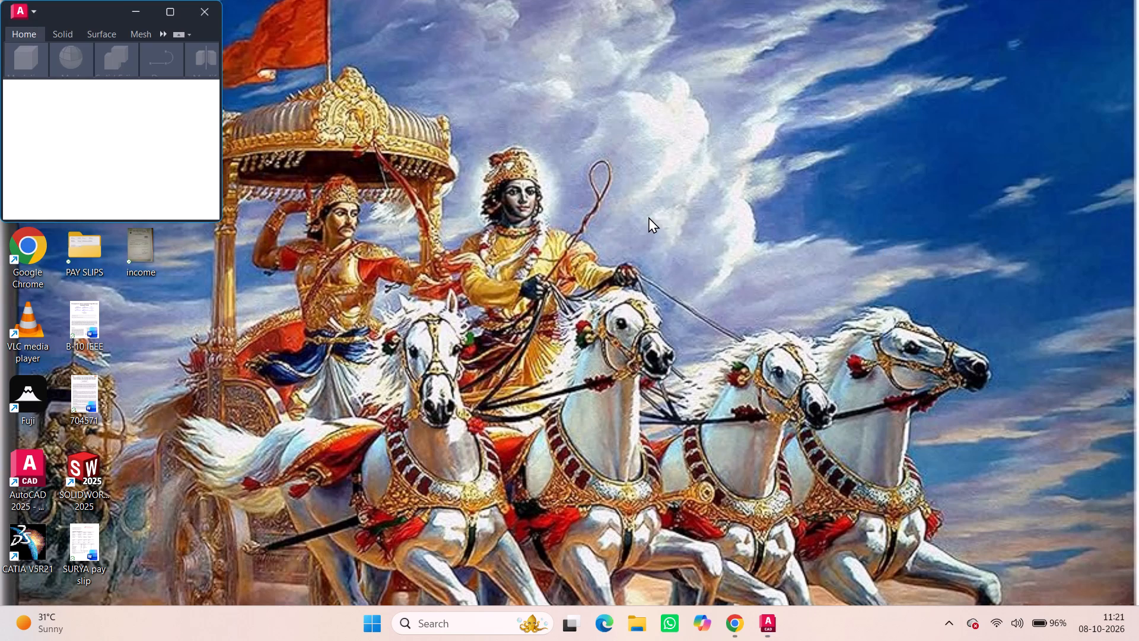
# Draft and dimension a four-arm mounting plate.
# Launch the Fuji application from its desktop shortcut.
pyautogui.doubleClick(19, 398)
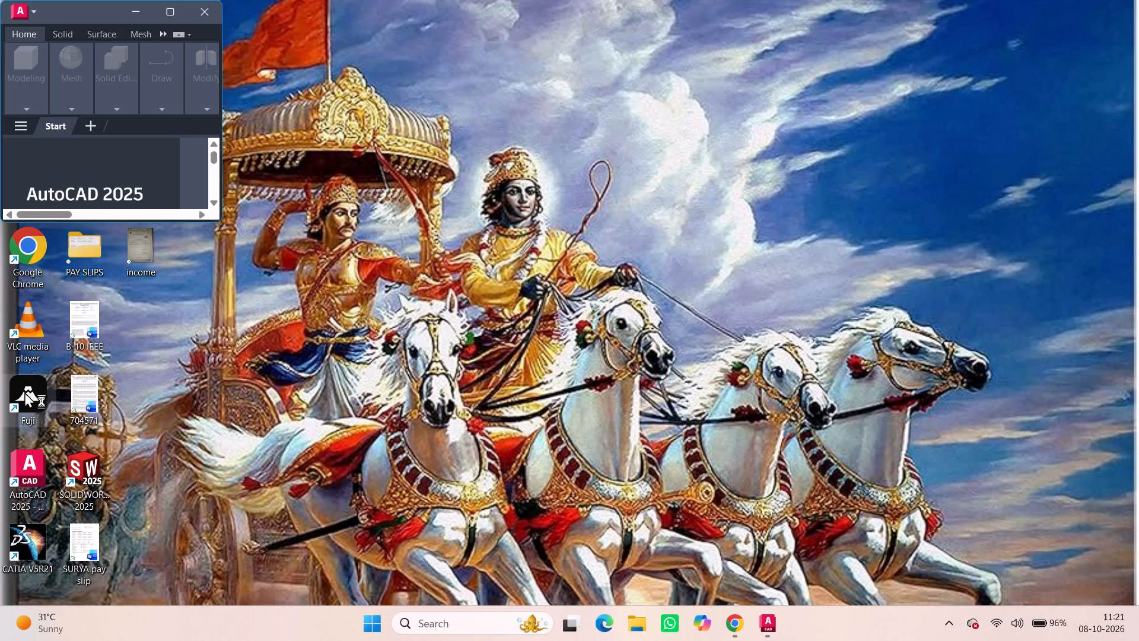
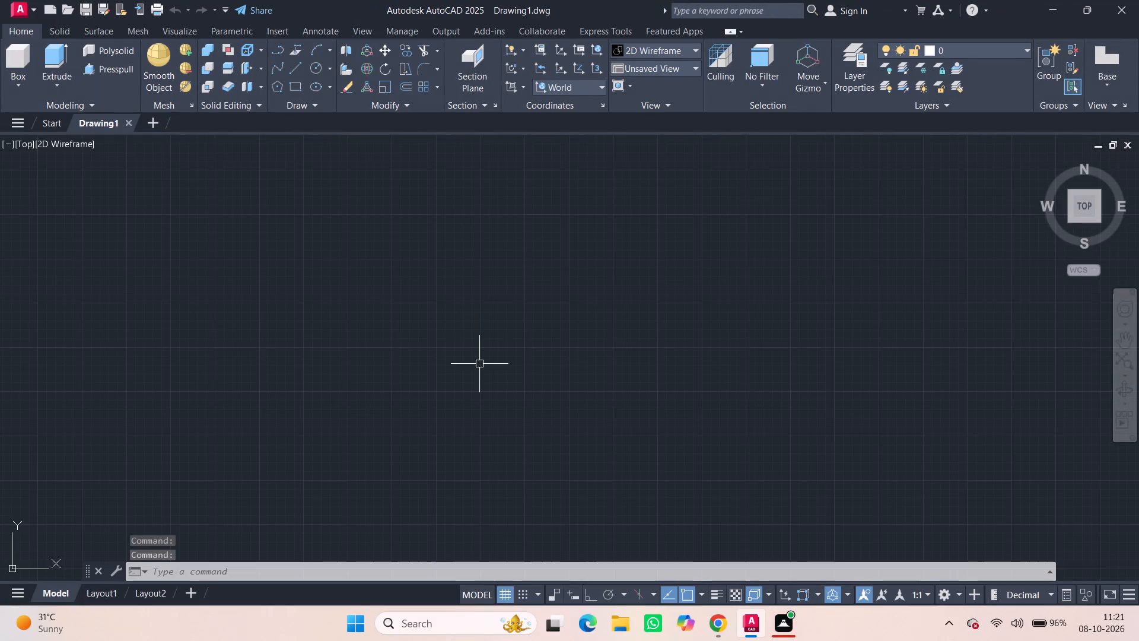
# Turn on command log file recording with LOGFILEON.
pyautogui.write('log')
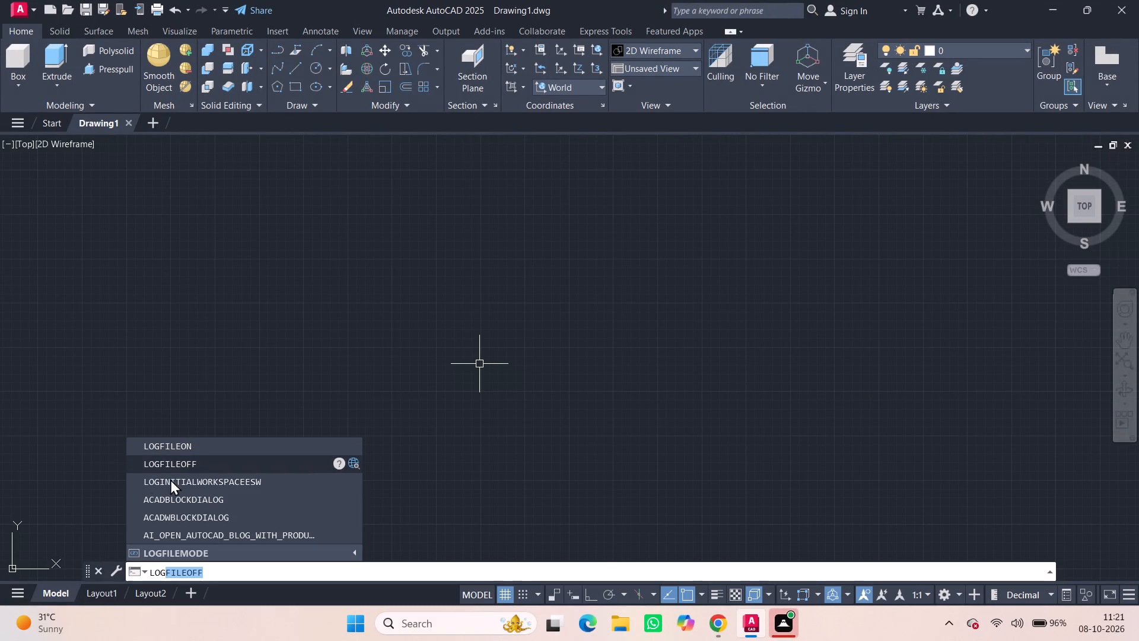
pyautogui.click(205, 437)
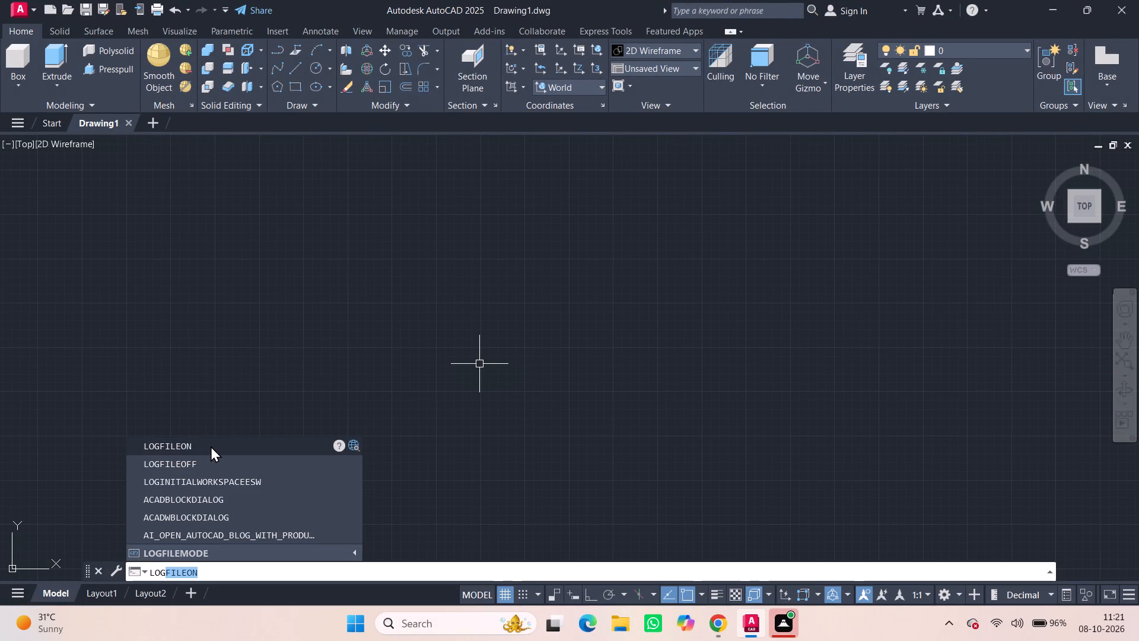
pyautogui.click(211, 446)
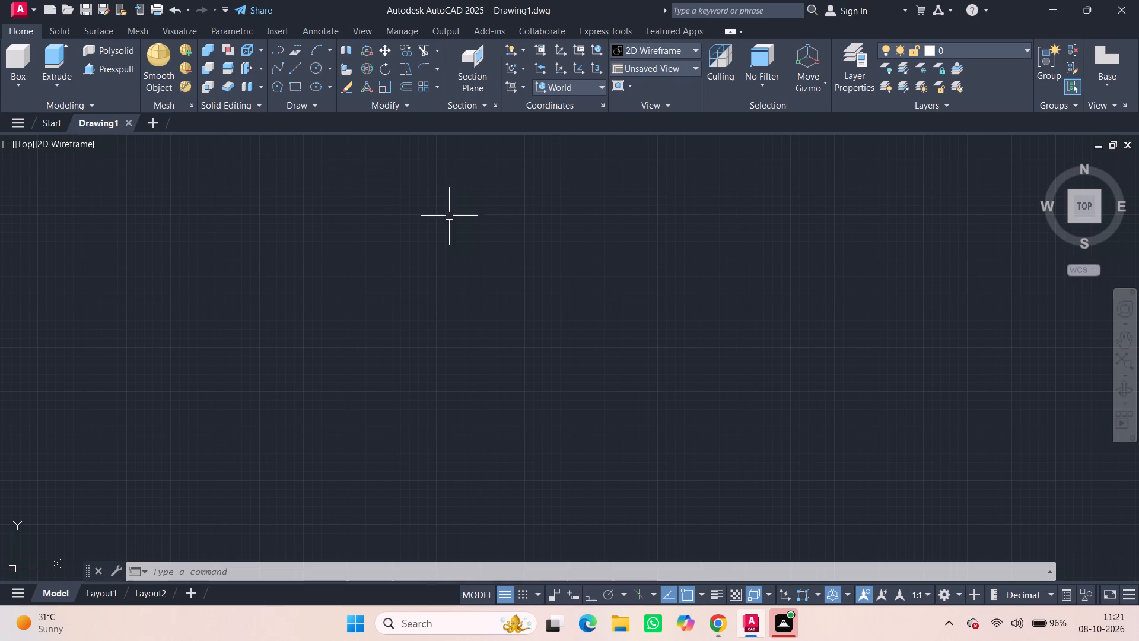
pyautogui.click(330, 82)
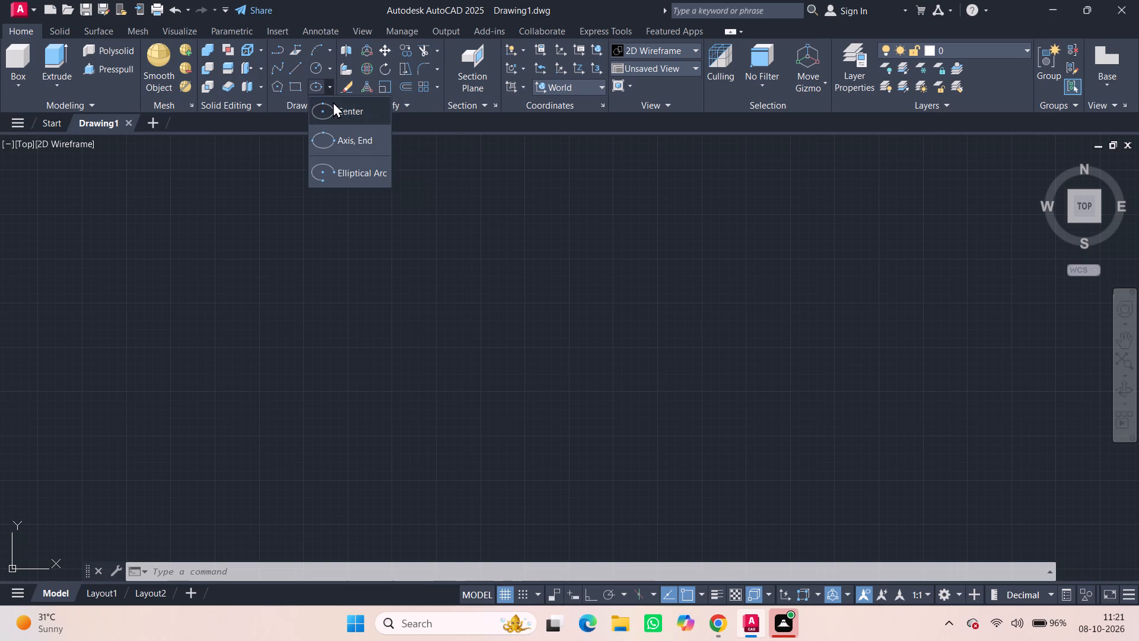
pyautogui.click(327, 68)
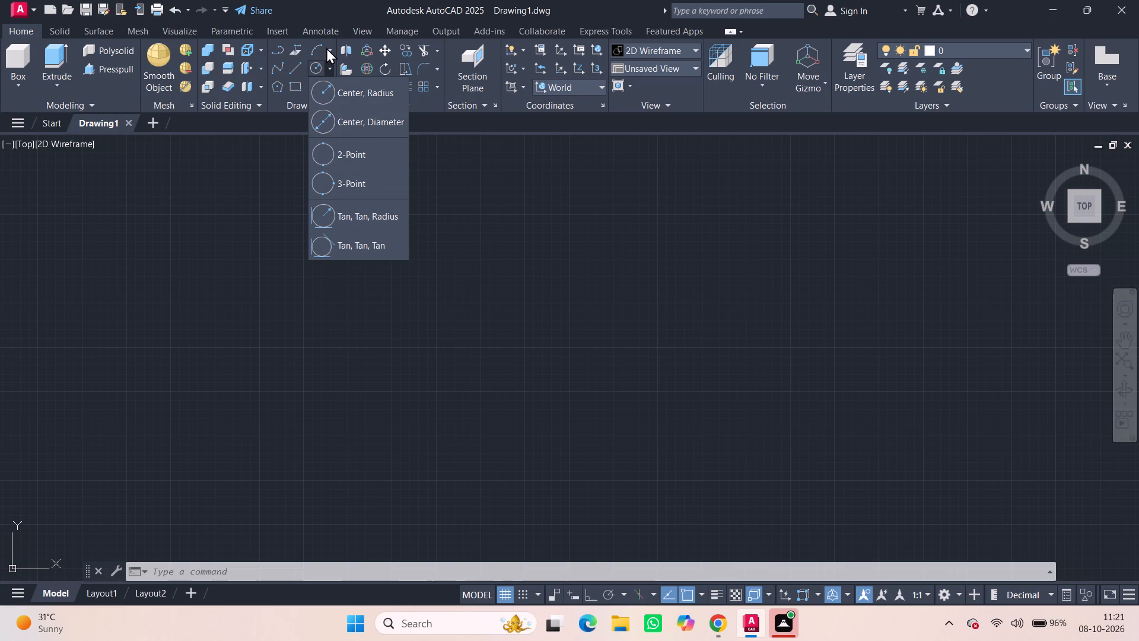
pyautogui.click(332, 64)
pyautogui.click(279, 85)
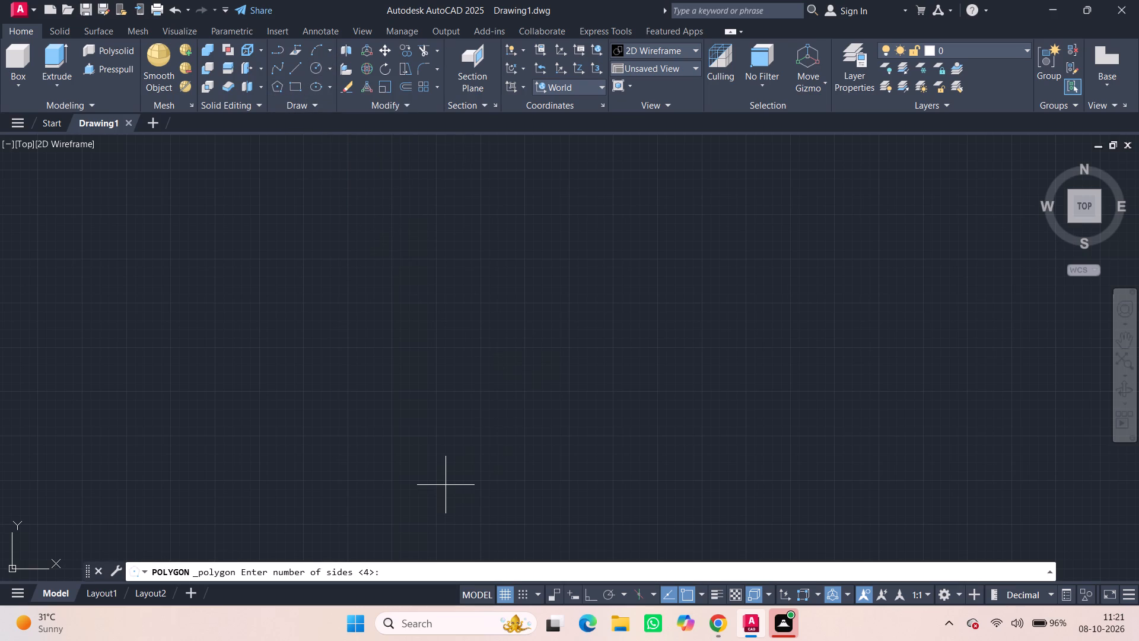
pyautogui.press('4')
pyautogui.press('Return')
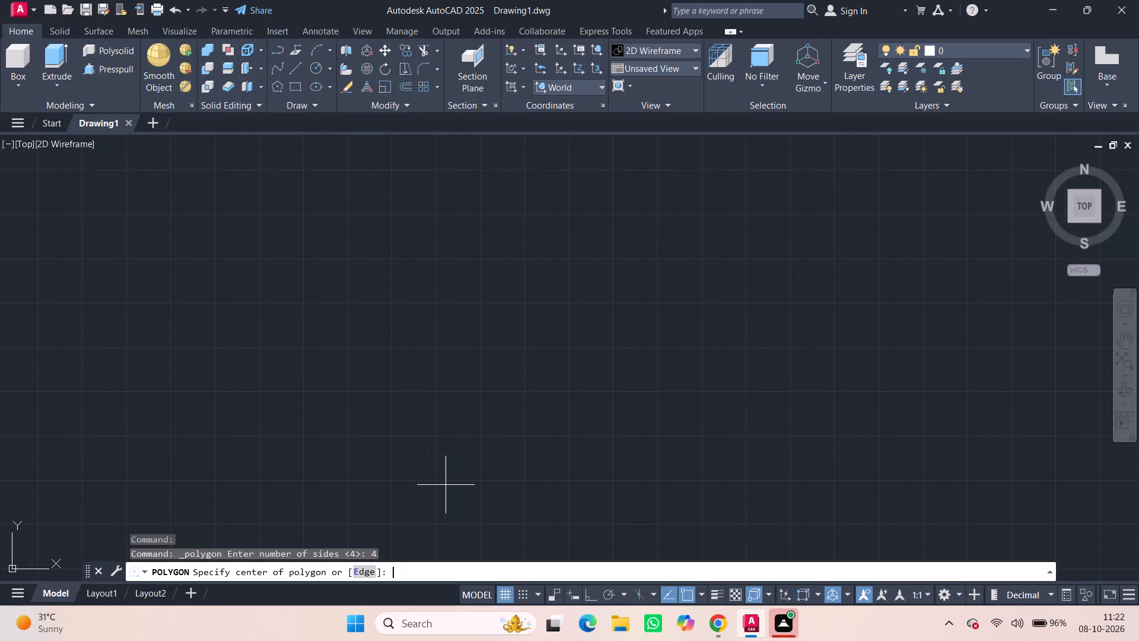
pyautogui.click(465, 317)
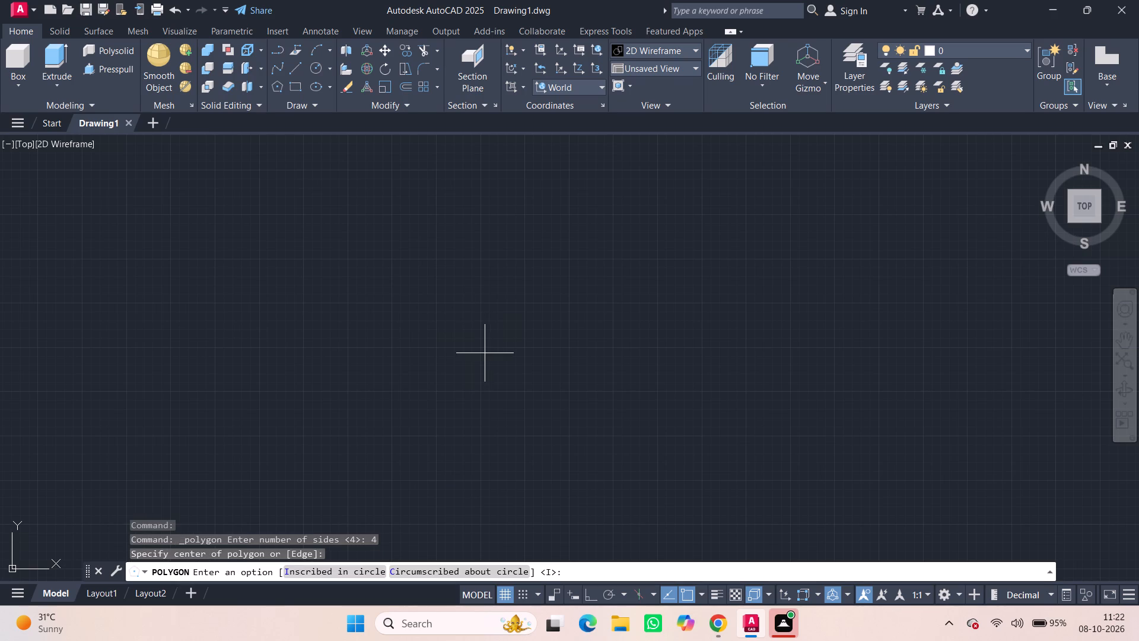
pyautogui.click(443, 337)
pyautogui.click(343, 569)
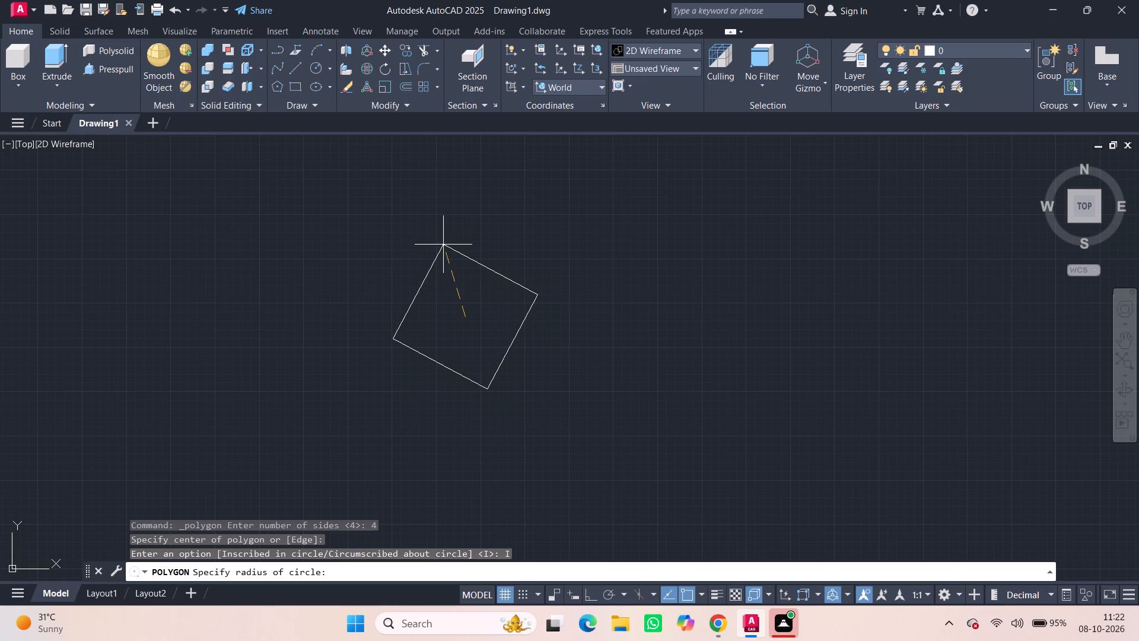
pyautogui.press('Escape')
# Start a rectangle in the middle of the drawing area and rotate it to 135° using polar tracking at 45° increments.
pyautogui.click(300, 86)
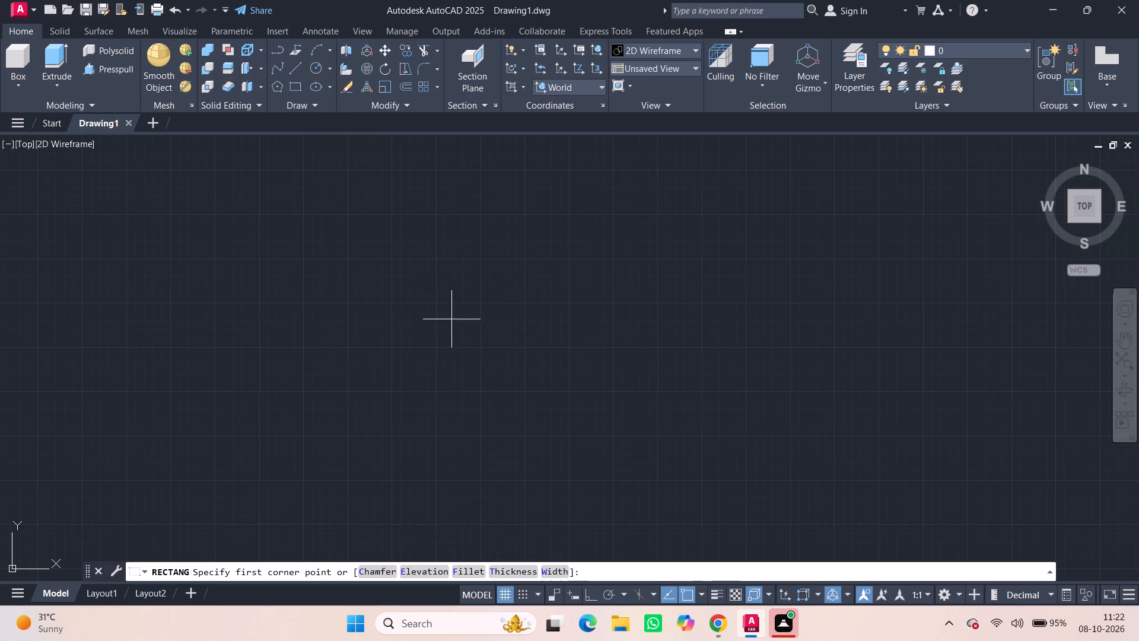
pyautogui.click(482, 280)
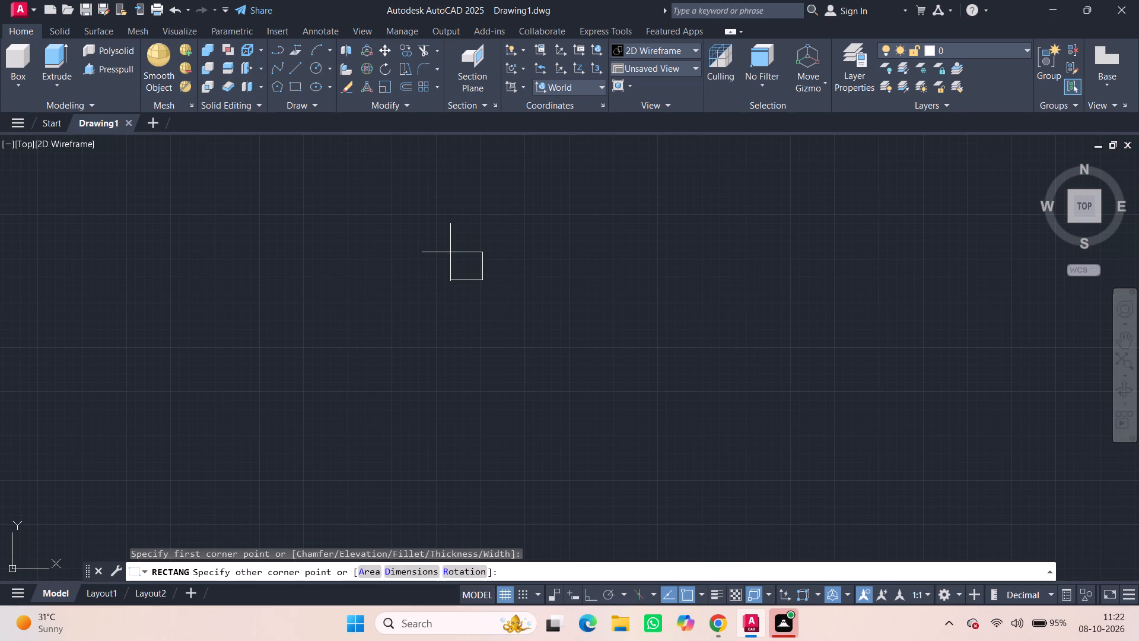
pyautogui.press('F5')
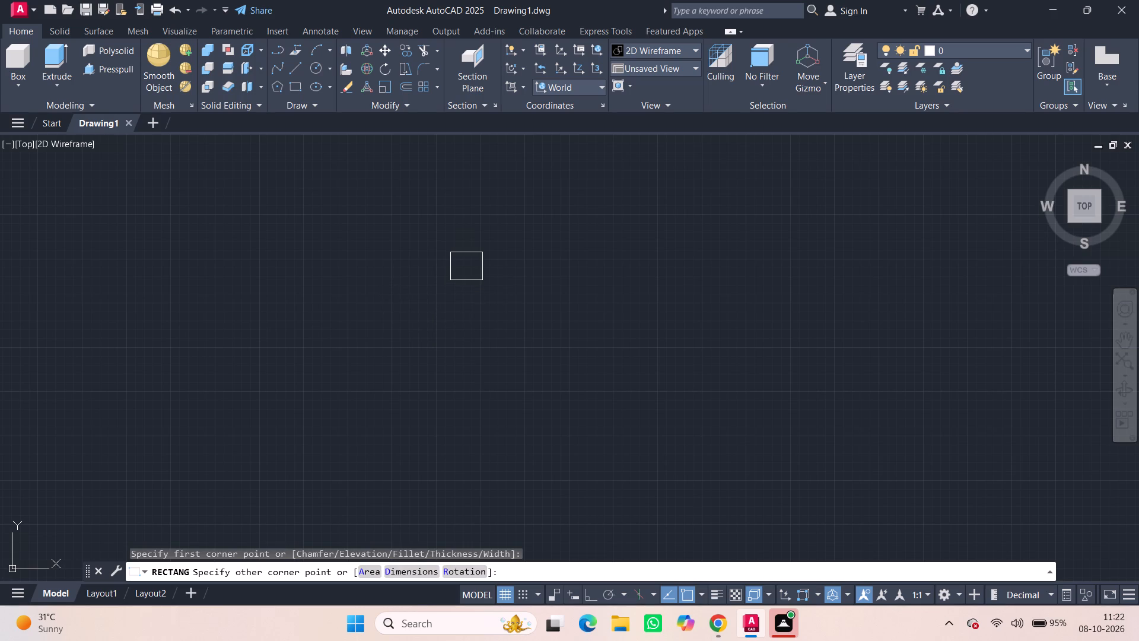
pyautogui.press('F5')
pyautogui.press('F5')
pyautogui.press('F5')
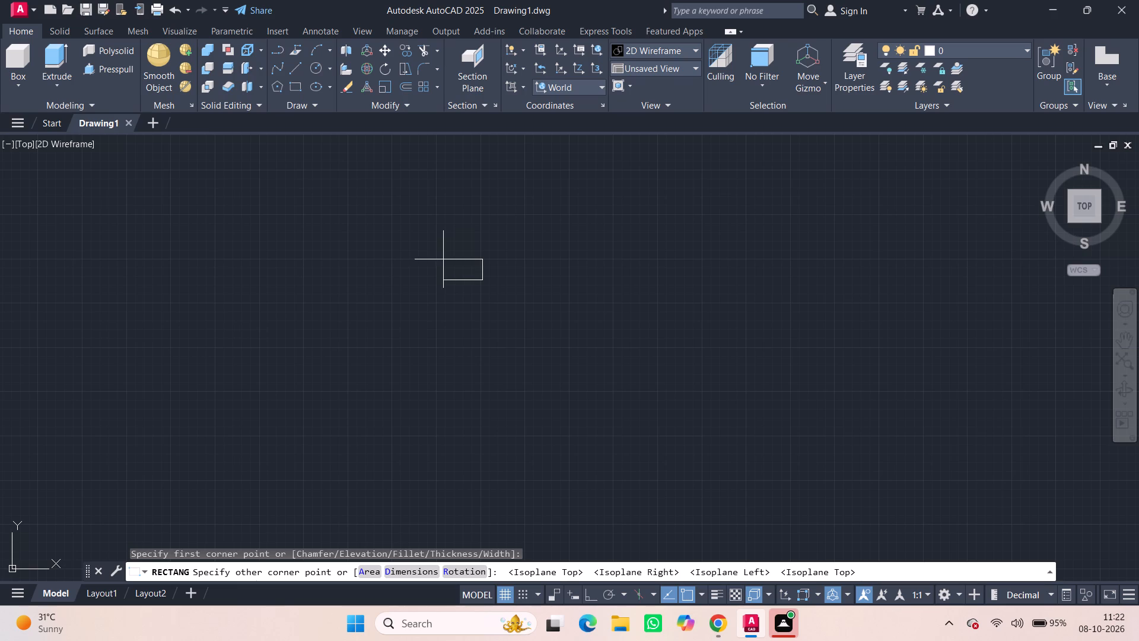
pyautogui.click(464, 578)
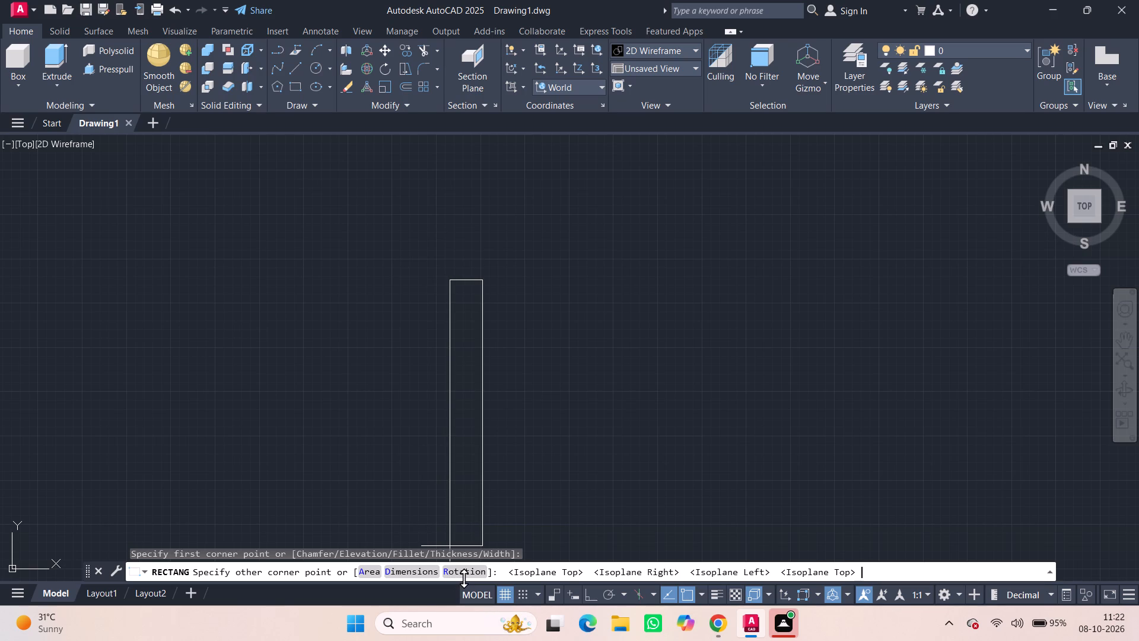
pyautogui.click(464, 567)
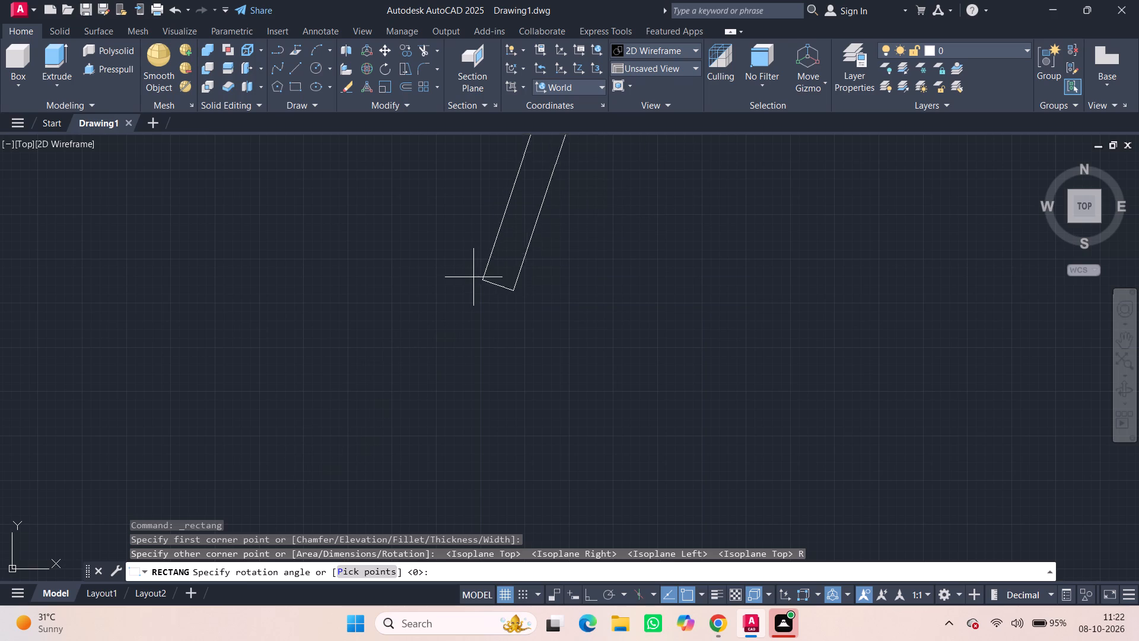
pyautogui.click(593, 591)
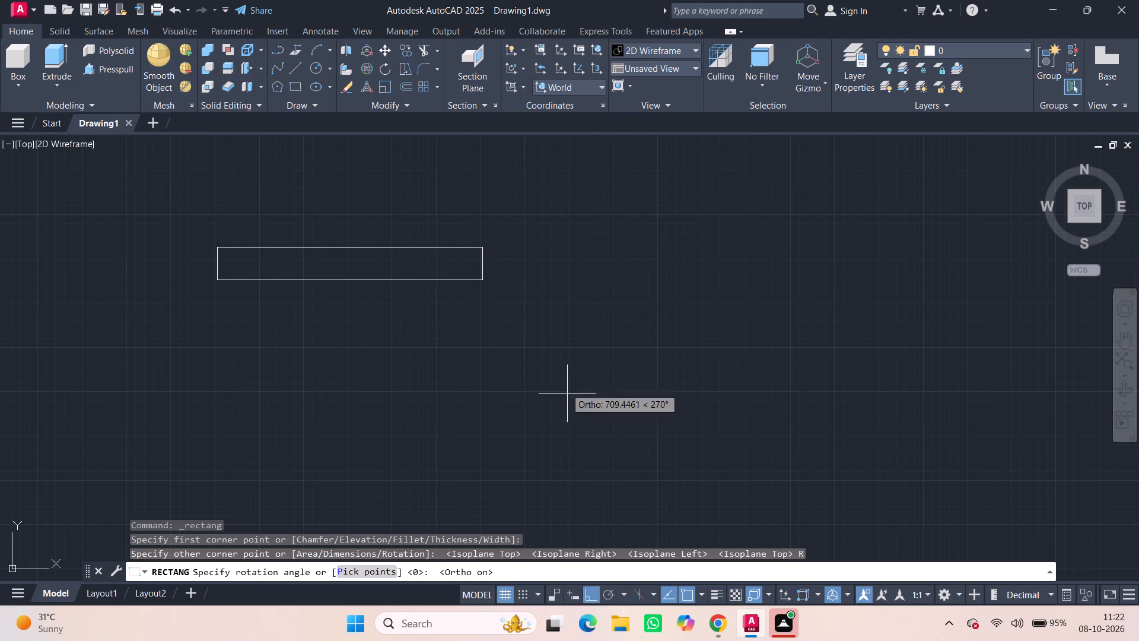
pyautogui.click(603, 592)
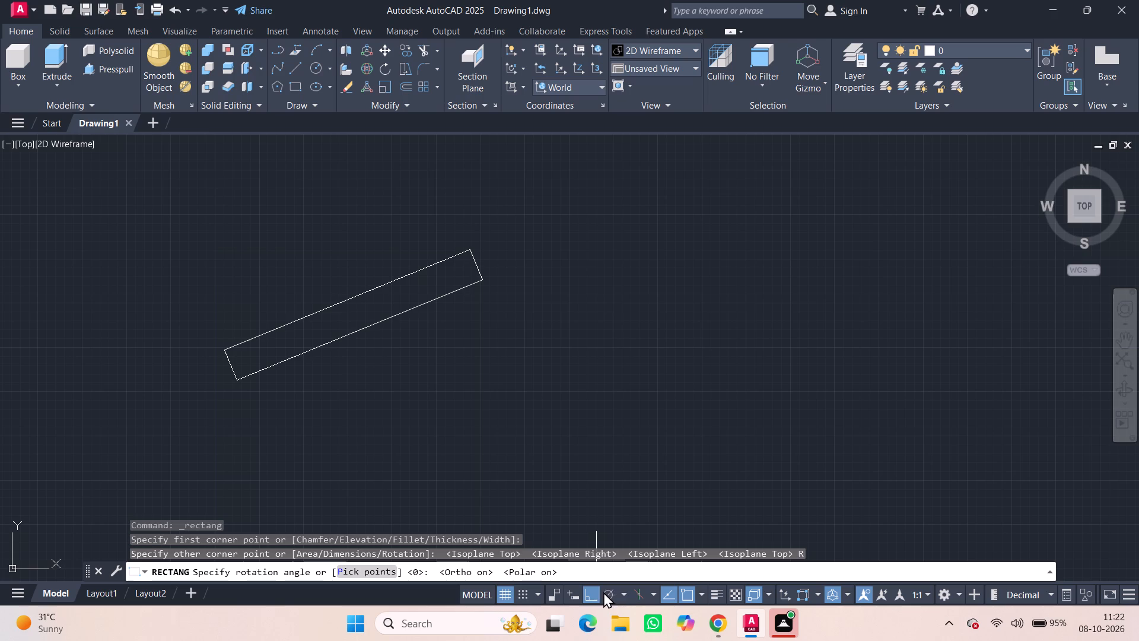
pyautogui.click(626, 591)
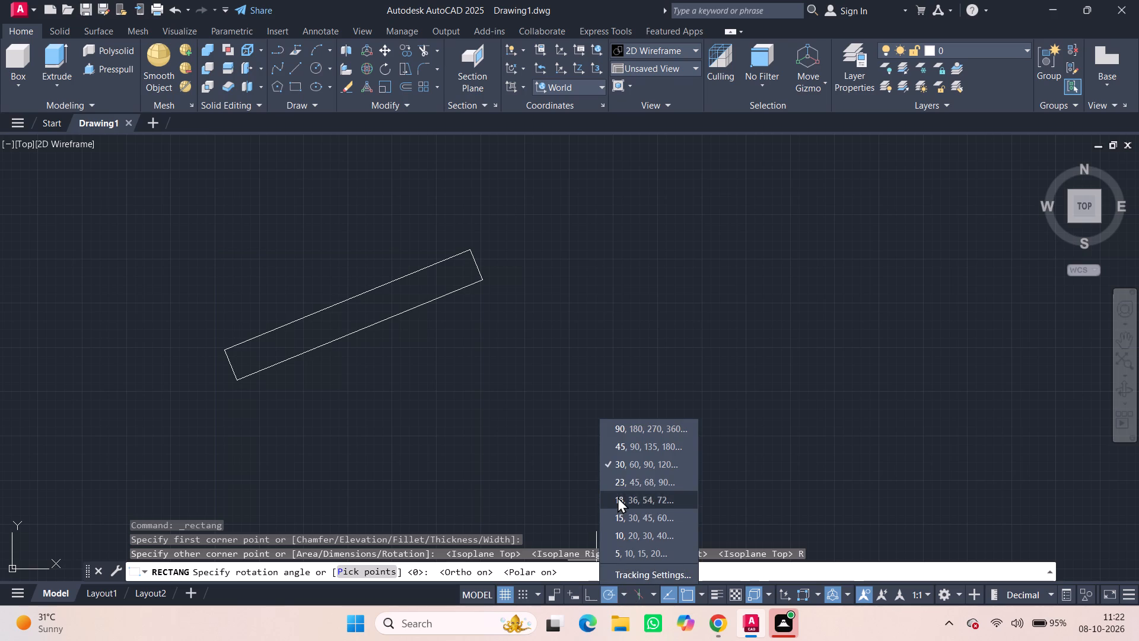
pyautogui.click(613, 452)
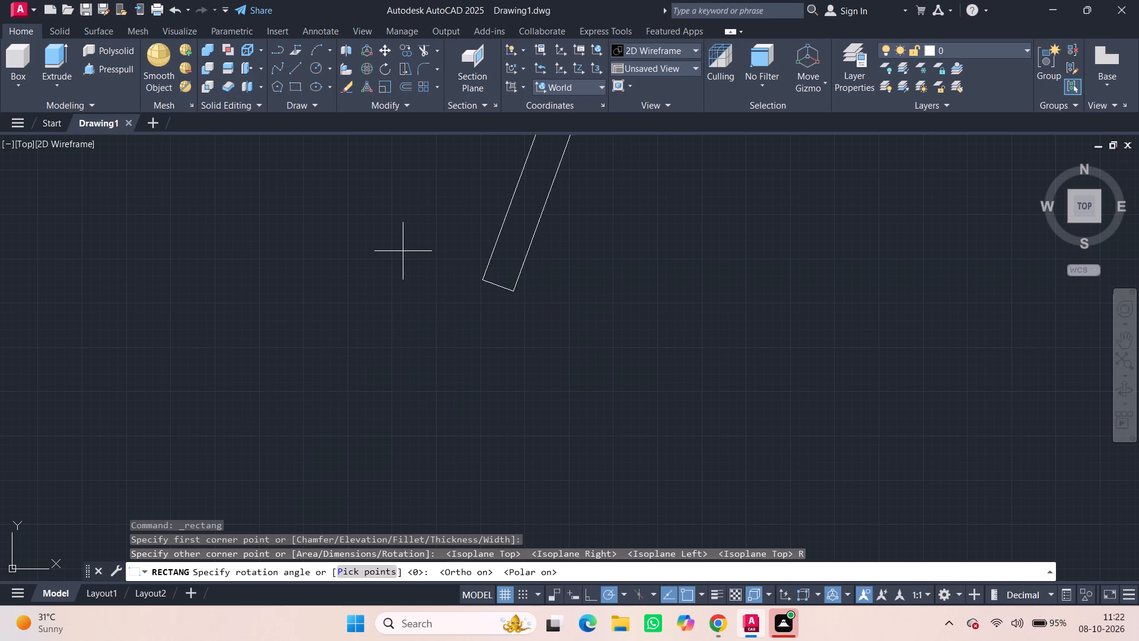
pyautogui.click(448, 242)
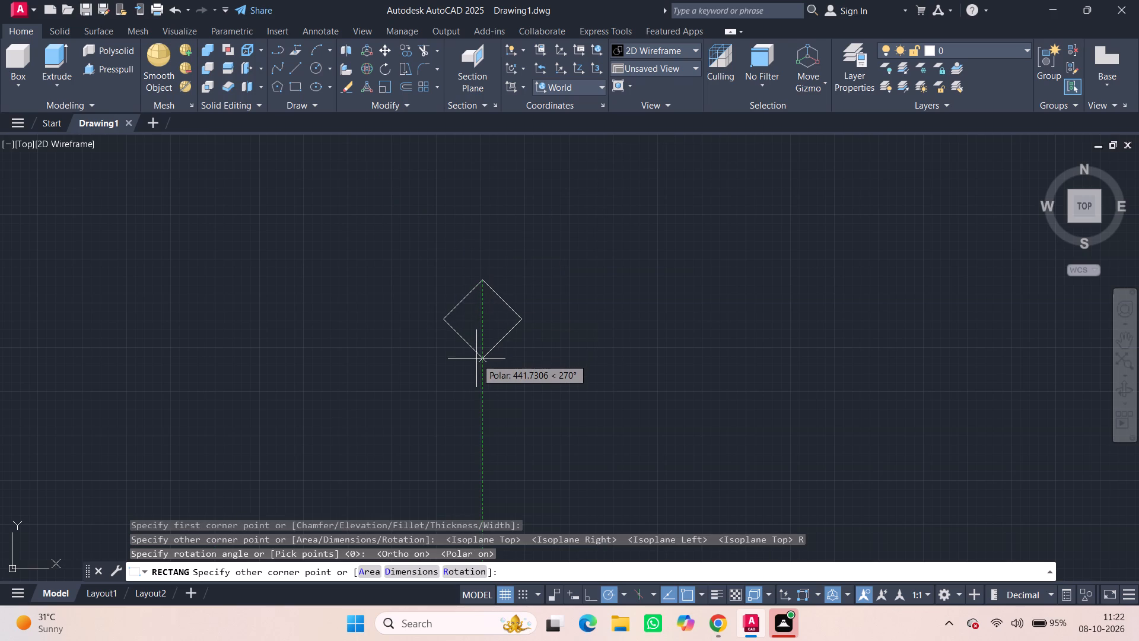
# Set the rotated rectangle's length and width to 22 and place it as a diamond below its first corner.
pyautogui.click(408, 572)
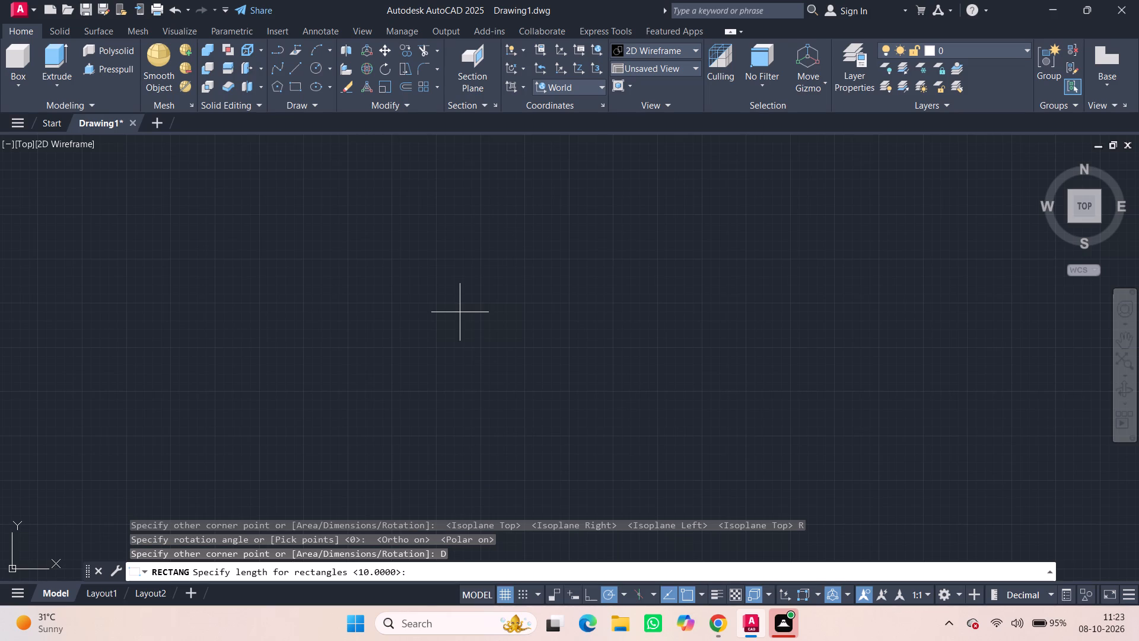
pyautogui.write('22')
pyautogui.press('Return')
pyautogui.write('22')
pyautogui.press('Return')
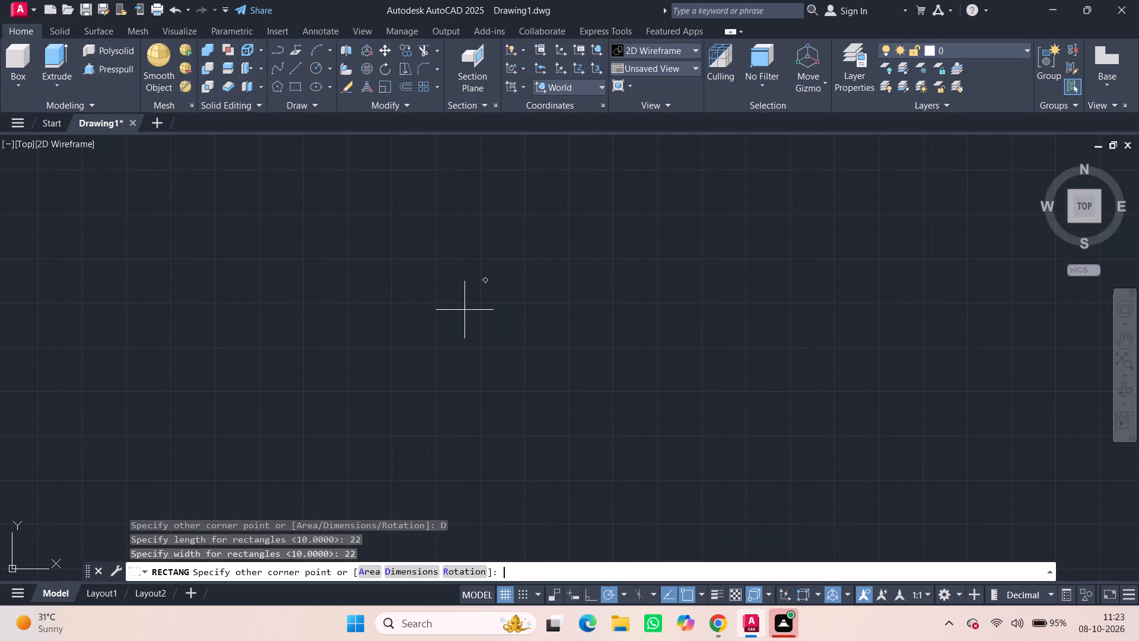
pyautogui.press('Return')
pyautogui.scroll(1, 464, 262)
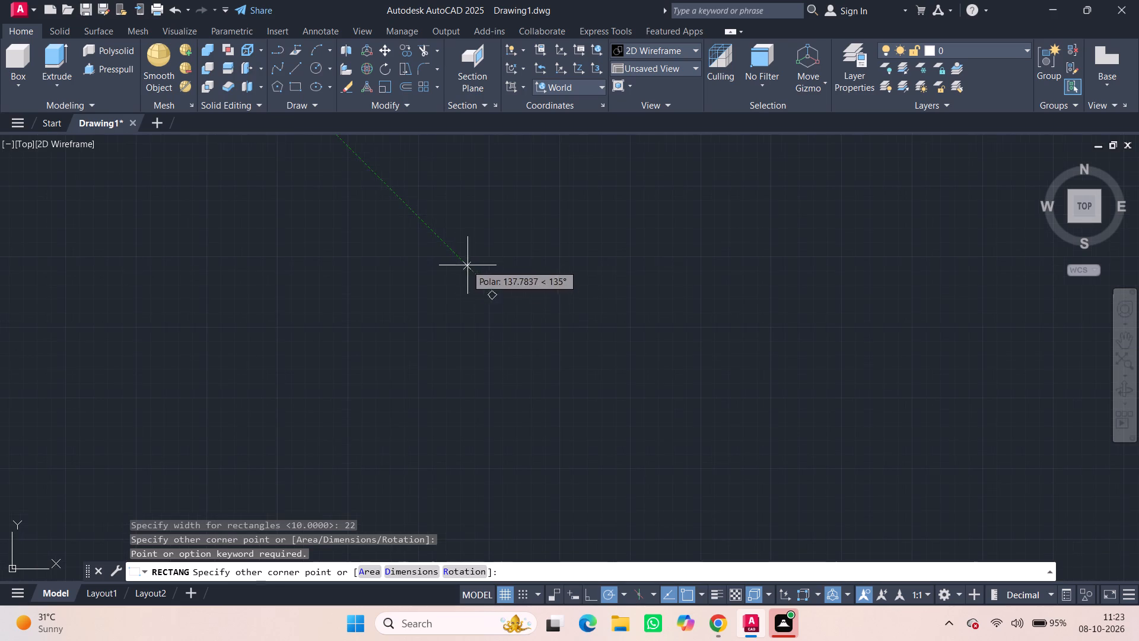
pyautogui.scroll(4, 495, 322)
pyautogui.moveTo(435, 215); pyautogui.dragTo(475, 610, button='middle')
pyautogui.scroll(1, 436, 226)
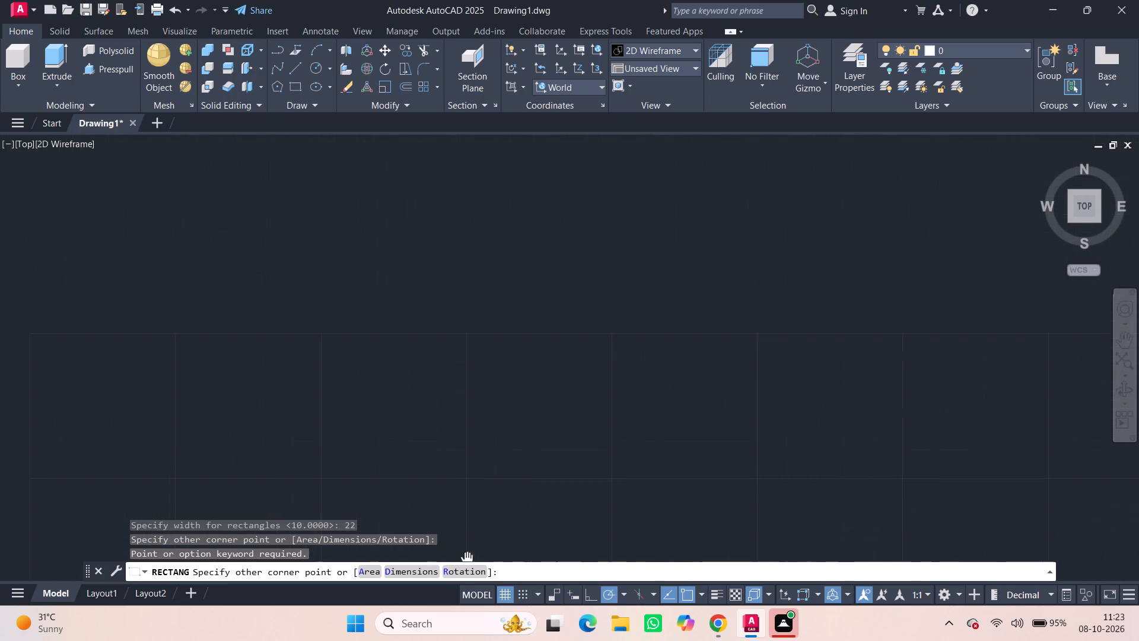
pyautogui.moveTo(475, 610); pyautogui.dragTo(477, 626, button='middle')
pyautogui.scroll(-1, 435, 468)
pyautogui.moveTo(457, 499); pyautogui.dragTo(456, 373, button='middle')
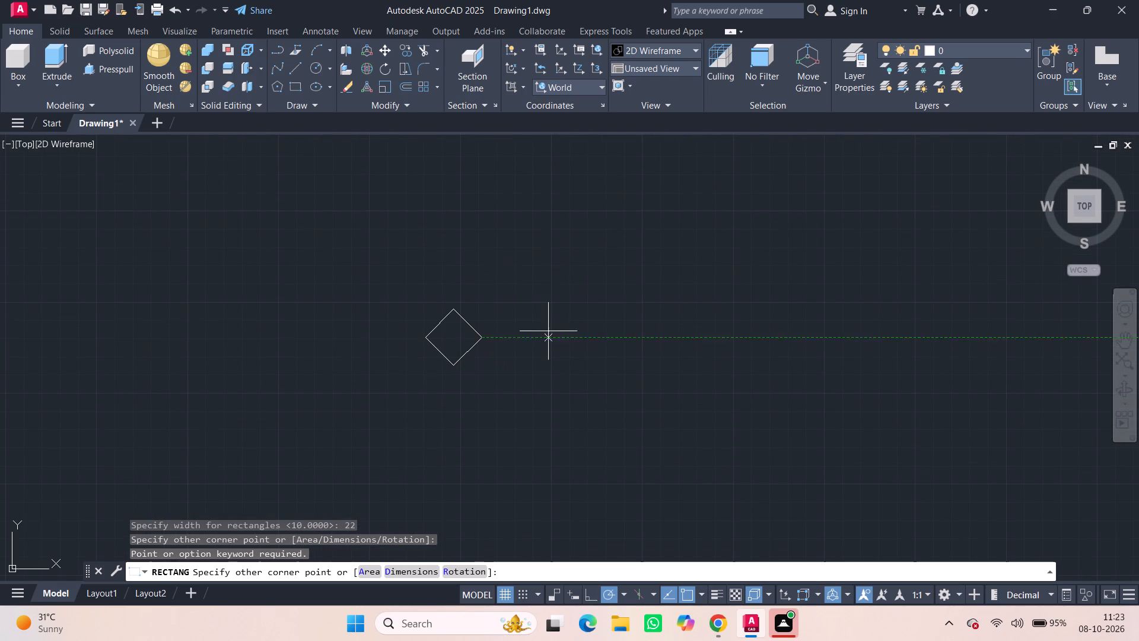
pyautogui.click(507, 398)
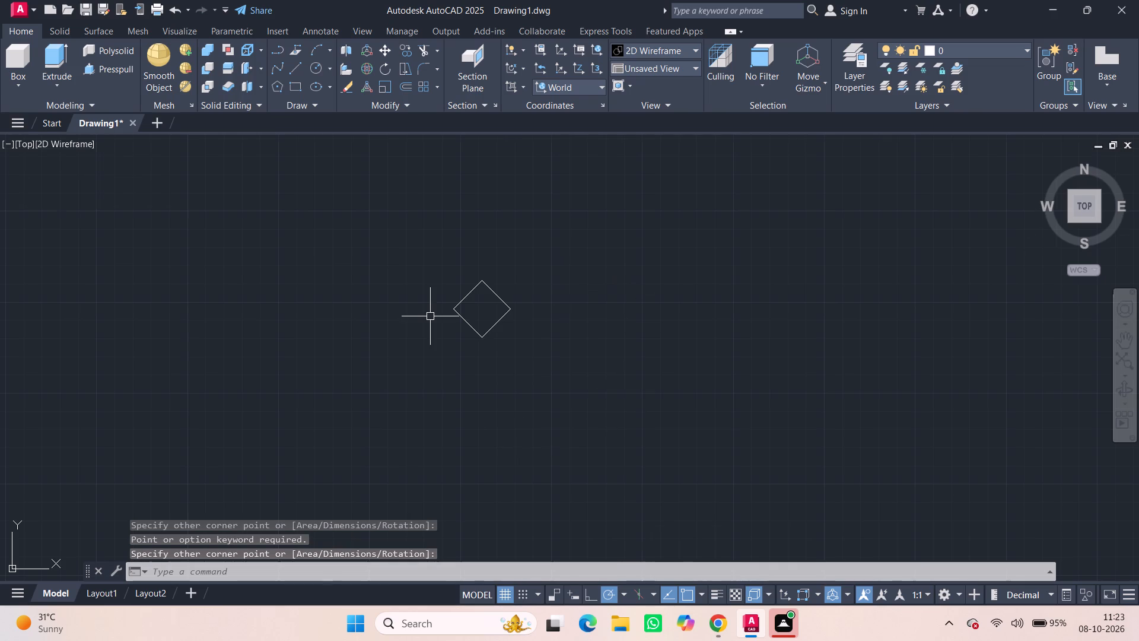
# Switch the workspace to Drafting & Annotation.
pyautogui.scroll(2, 430, 316)
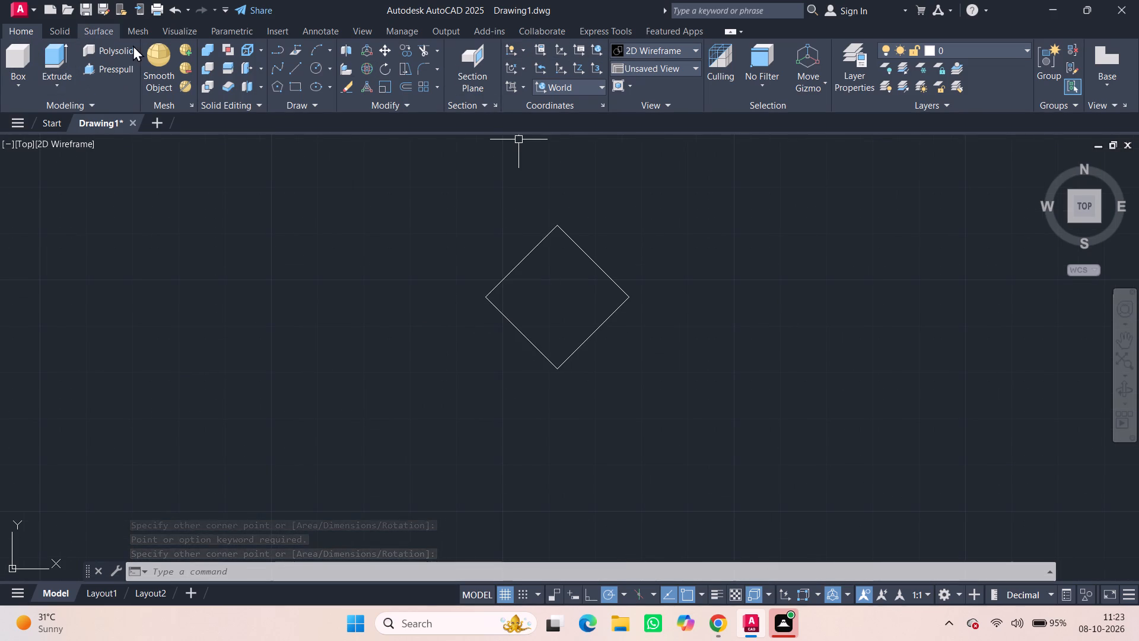
pyautogui.click(947, 590)
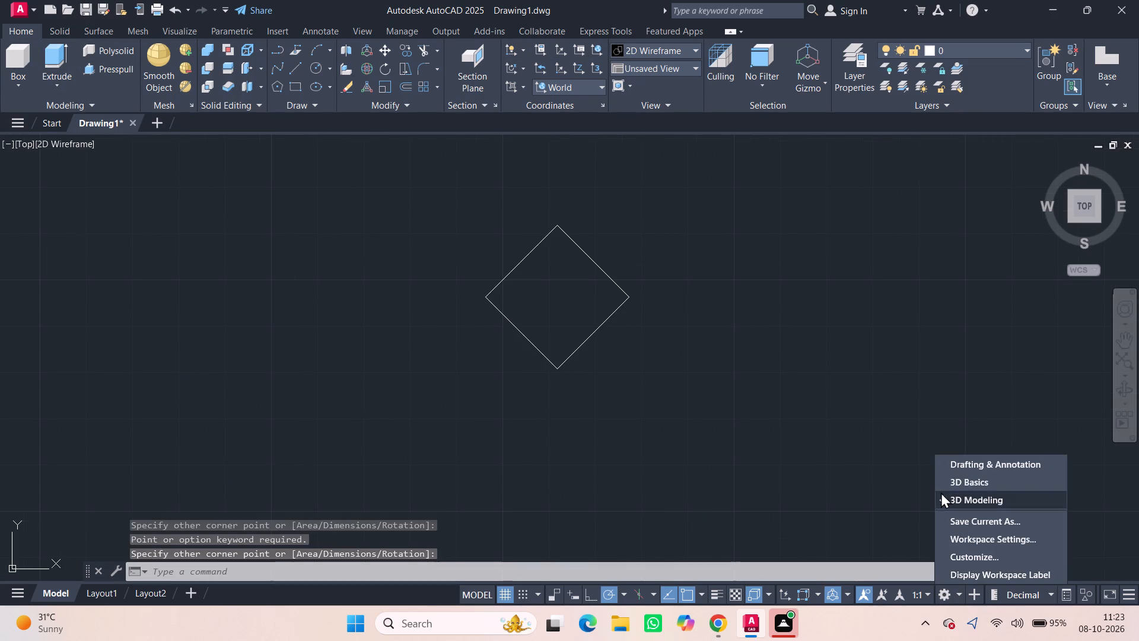
pyautogui.click(944, 472)
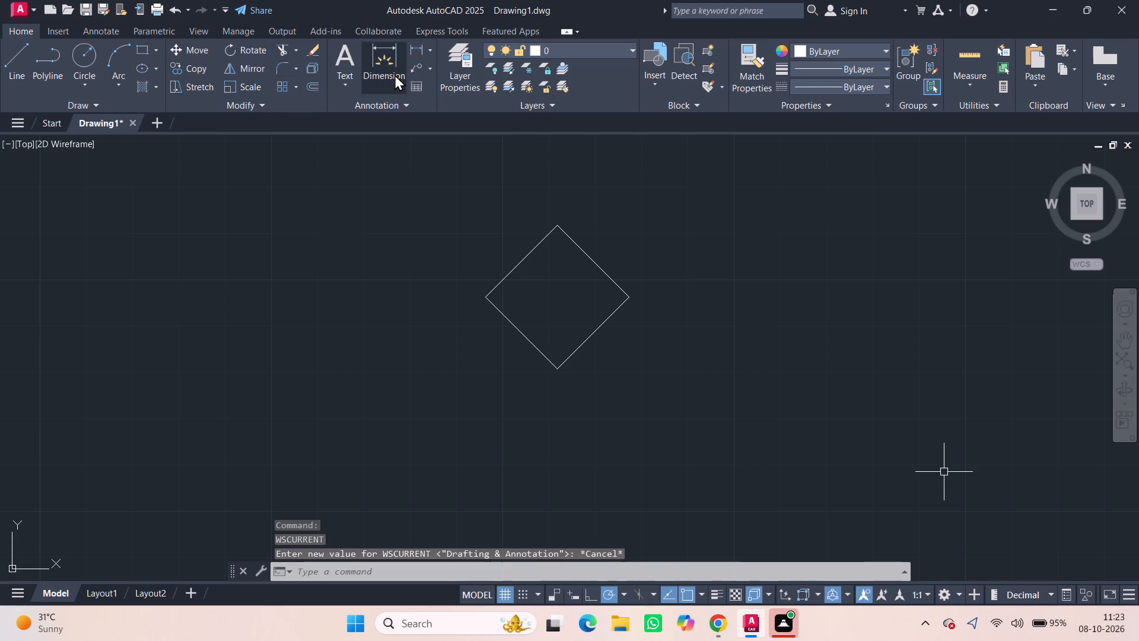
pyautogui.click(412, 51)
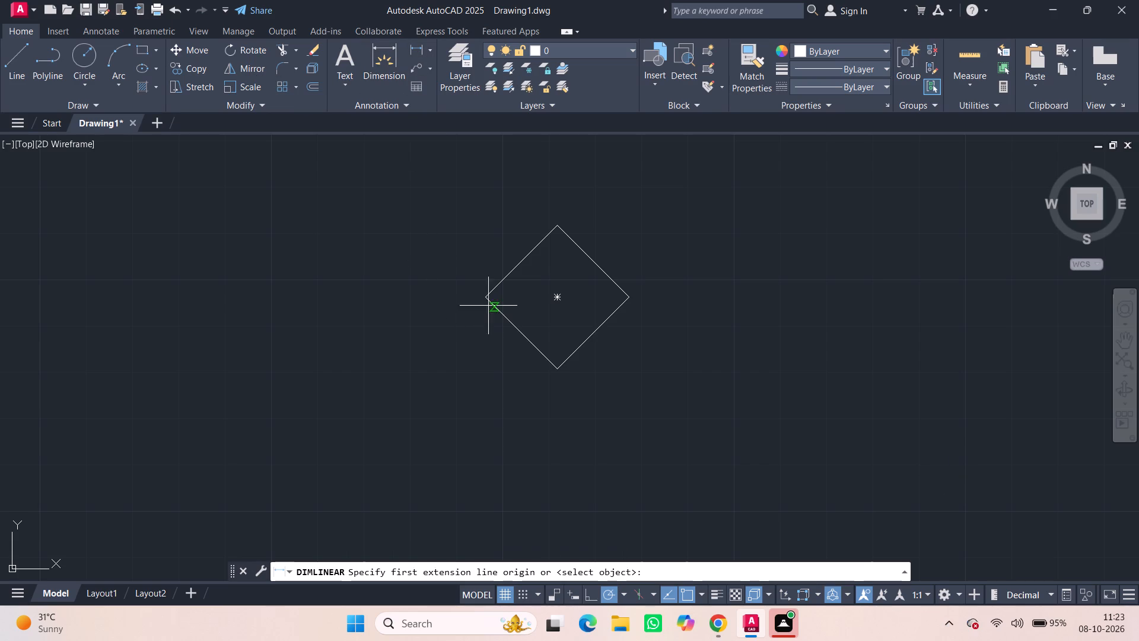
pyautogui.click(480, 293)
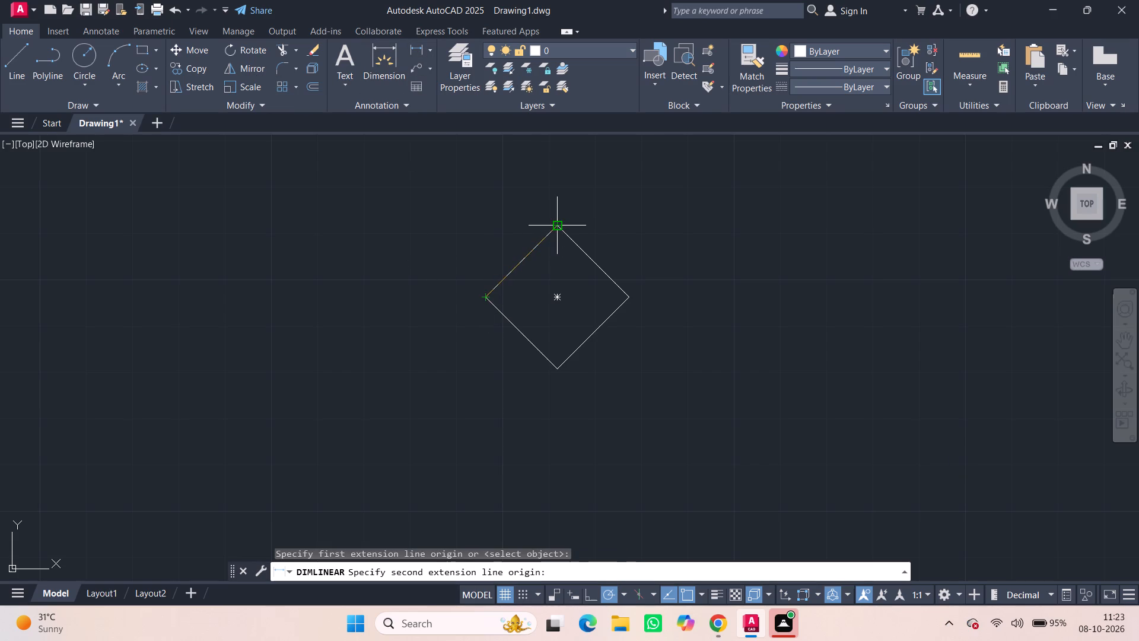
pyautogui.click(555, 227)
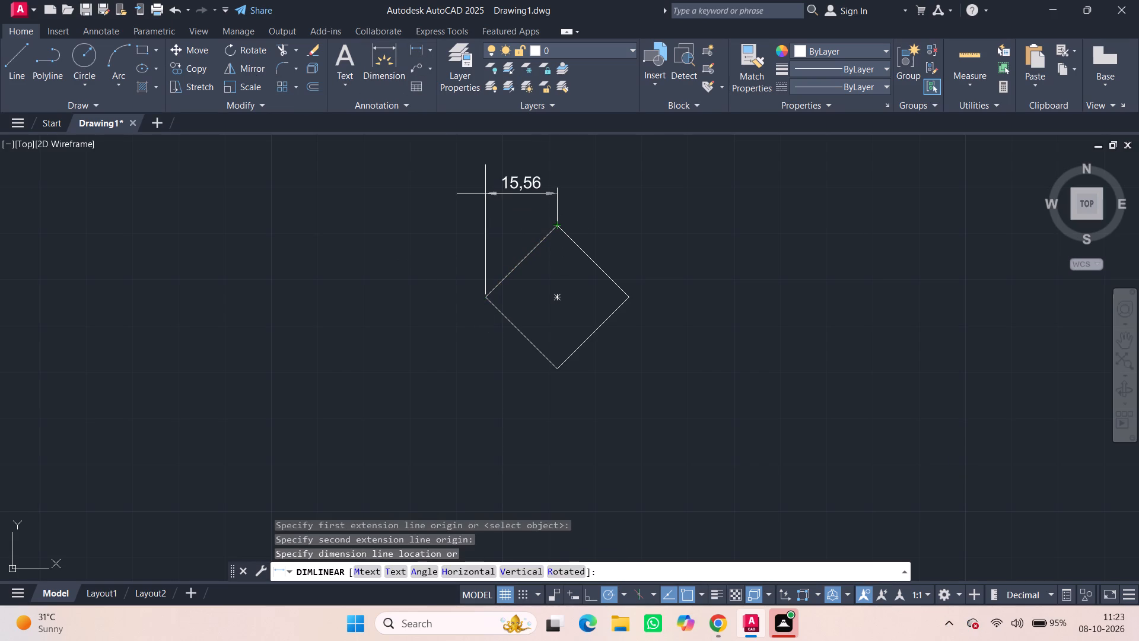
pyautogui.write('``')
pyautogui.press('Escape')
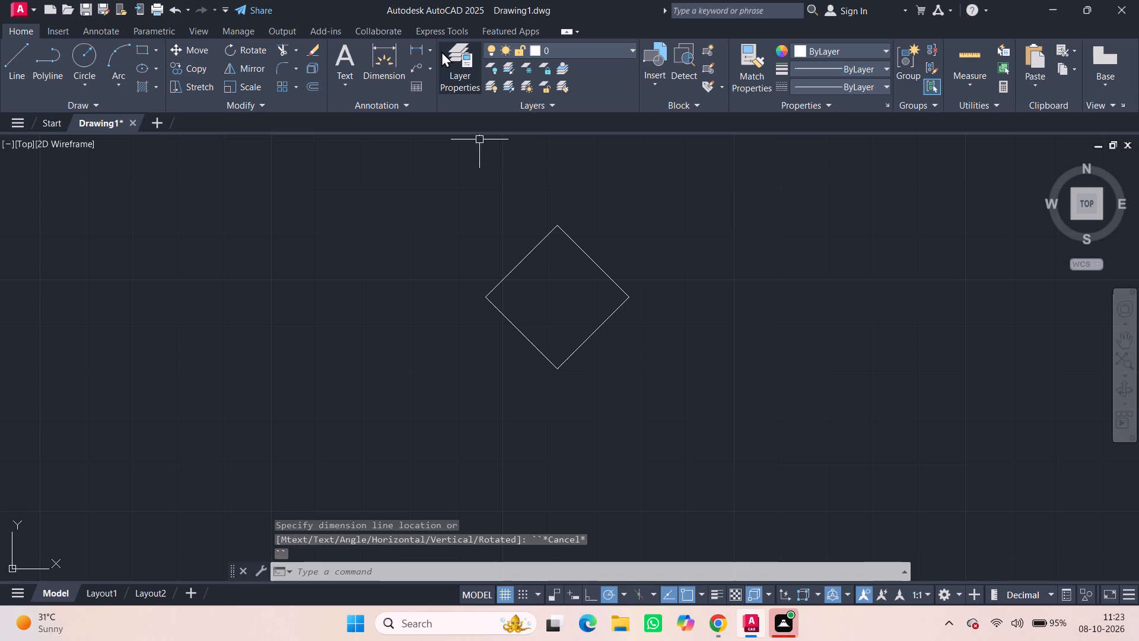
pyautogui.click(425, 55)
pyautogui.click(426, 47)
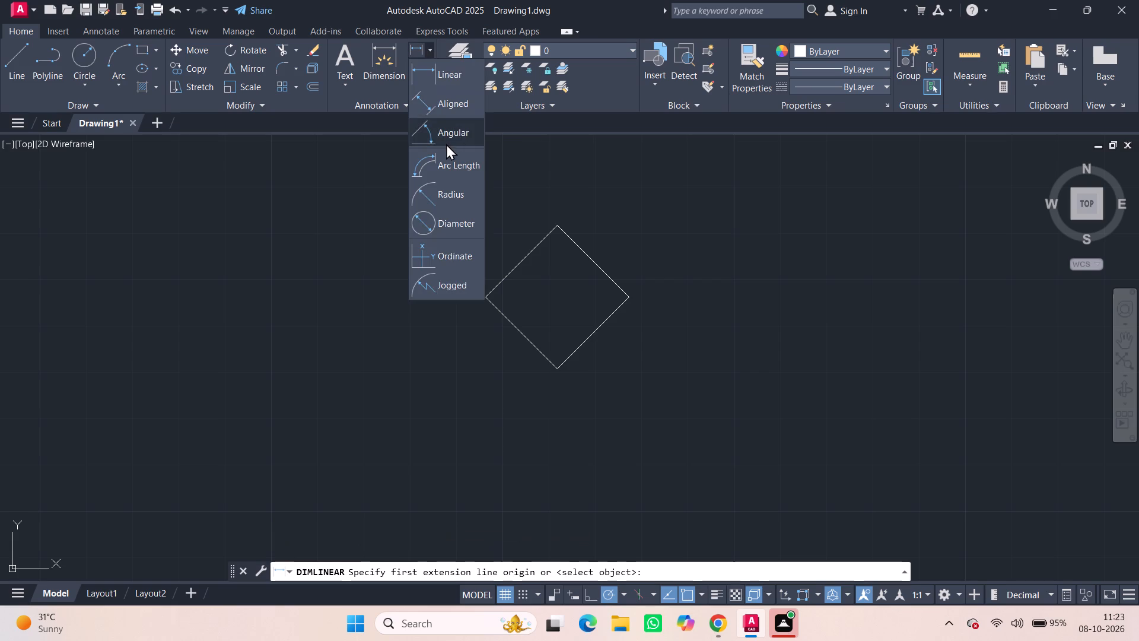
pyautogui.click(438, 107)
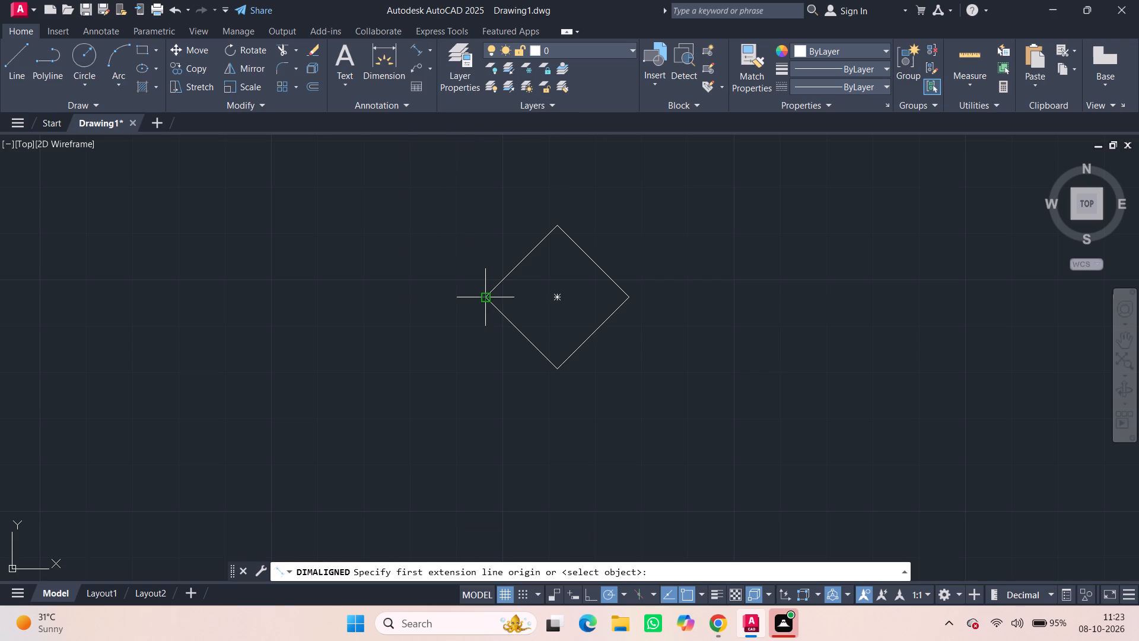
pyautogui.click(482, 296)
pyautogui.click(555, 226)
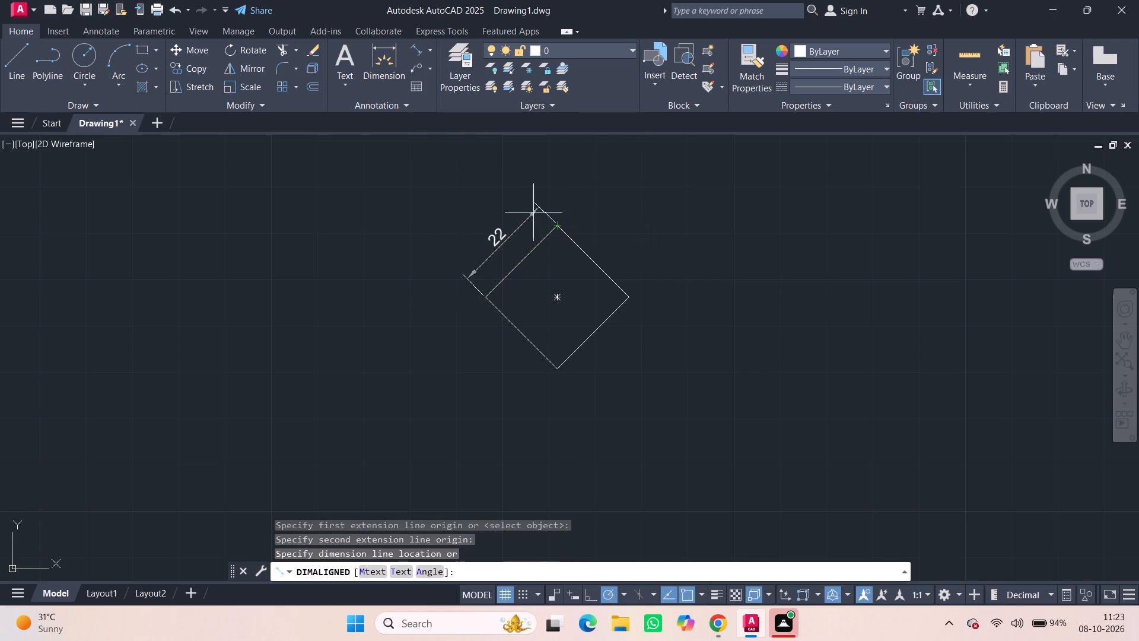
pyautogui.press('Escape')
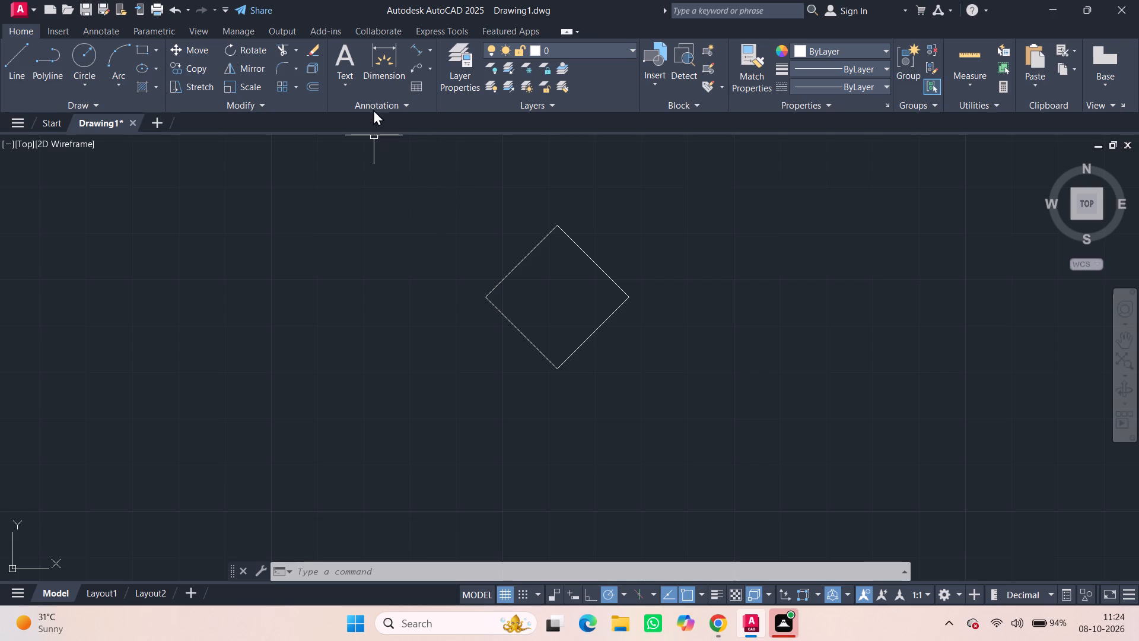
# Draw a circle of radius 31 centred on the diamond's centre.
pyautogui.click(87, 60)
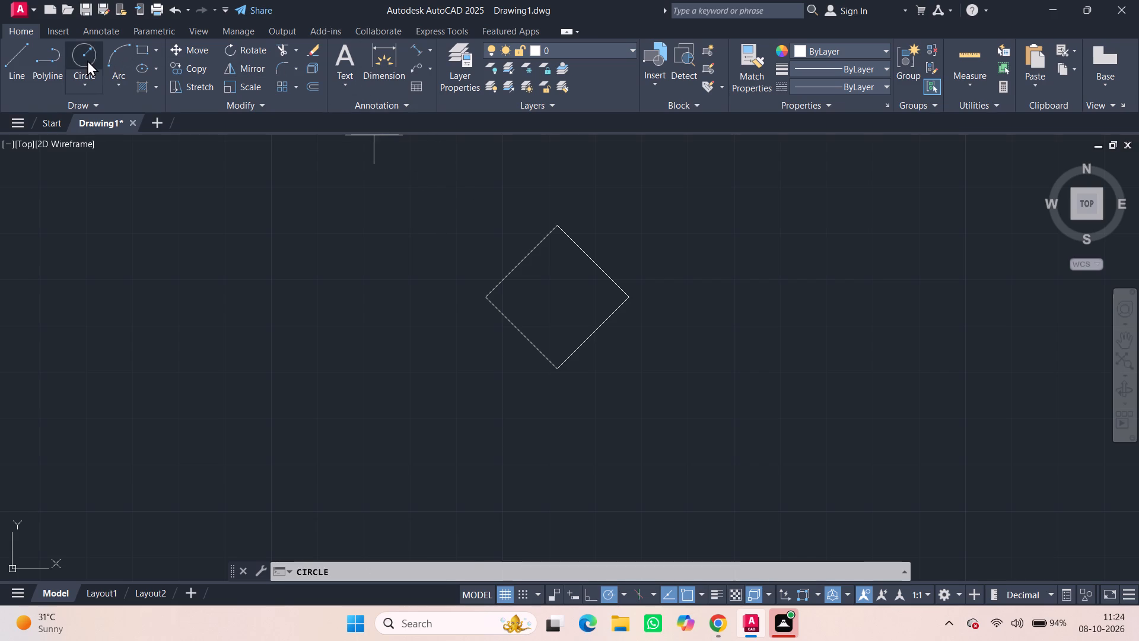
pyautogui.click(84, 81)
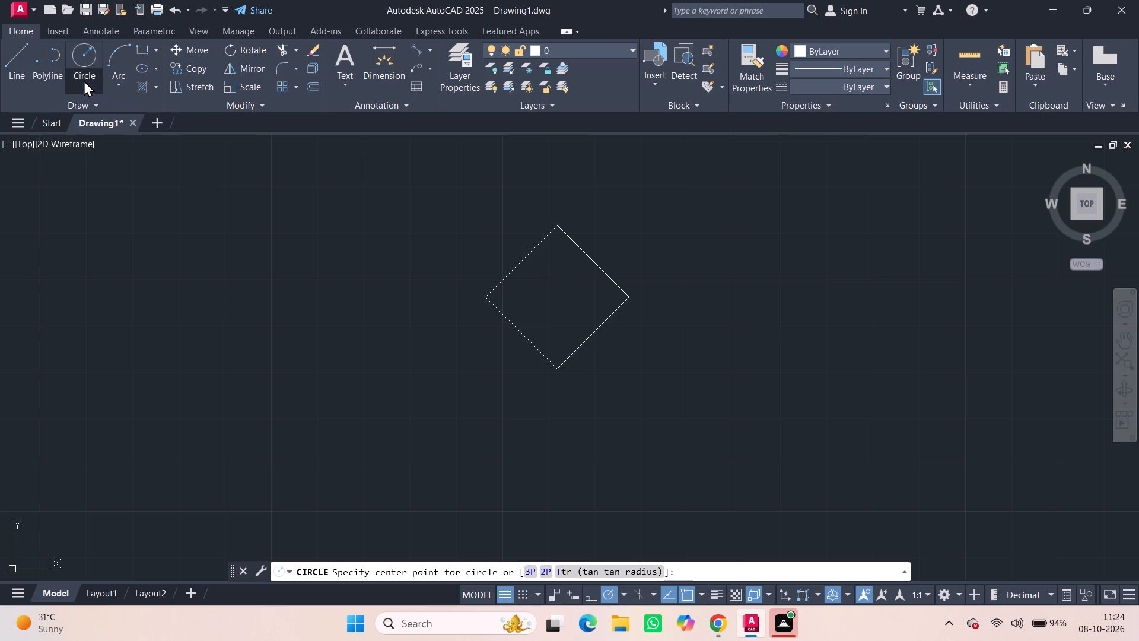
pyautogui.click(84, 80)
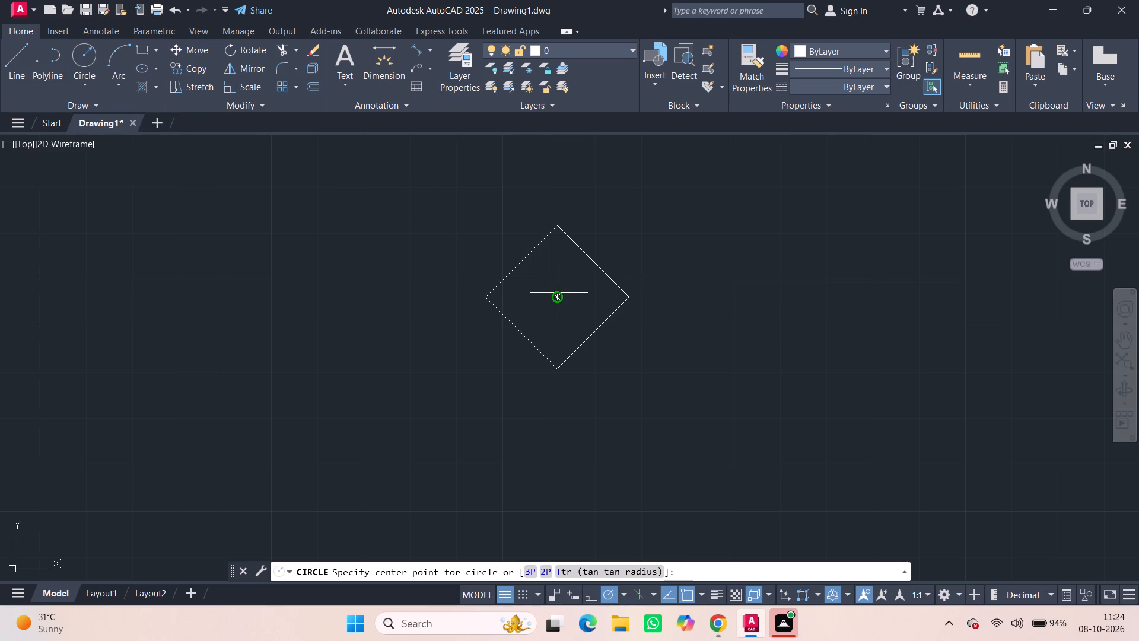
pyautogui.click(559, 298)
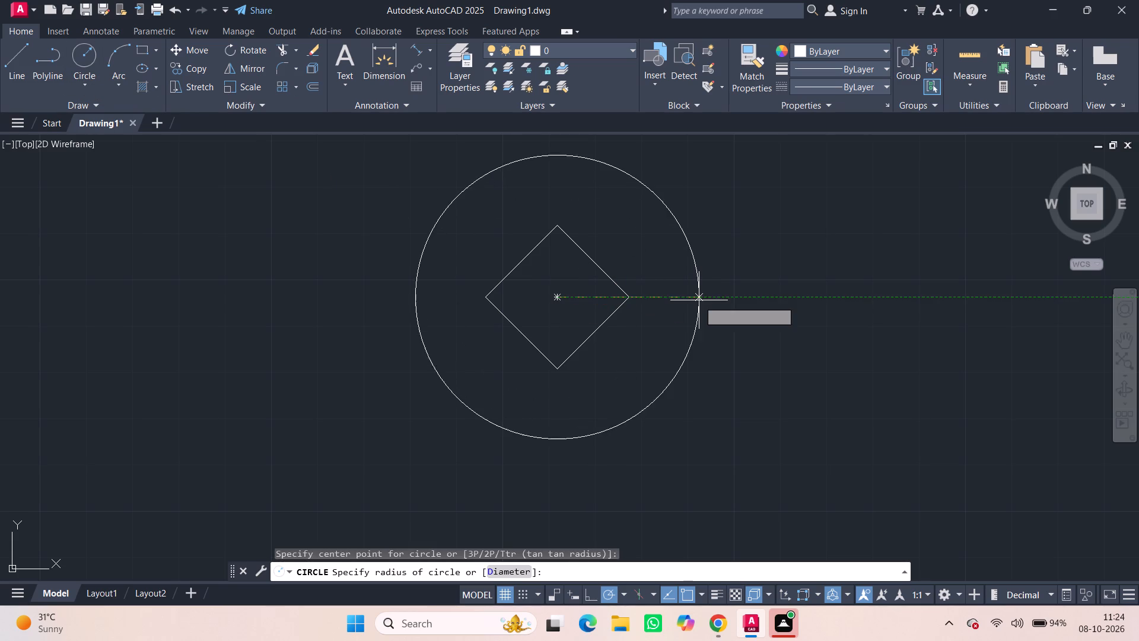
pyautogui.write('31')
pyautogui.press('Return')
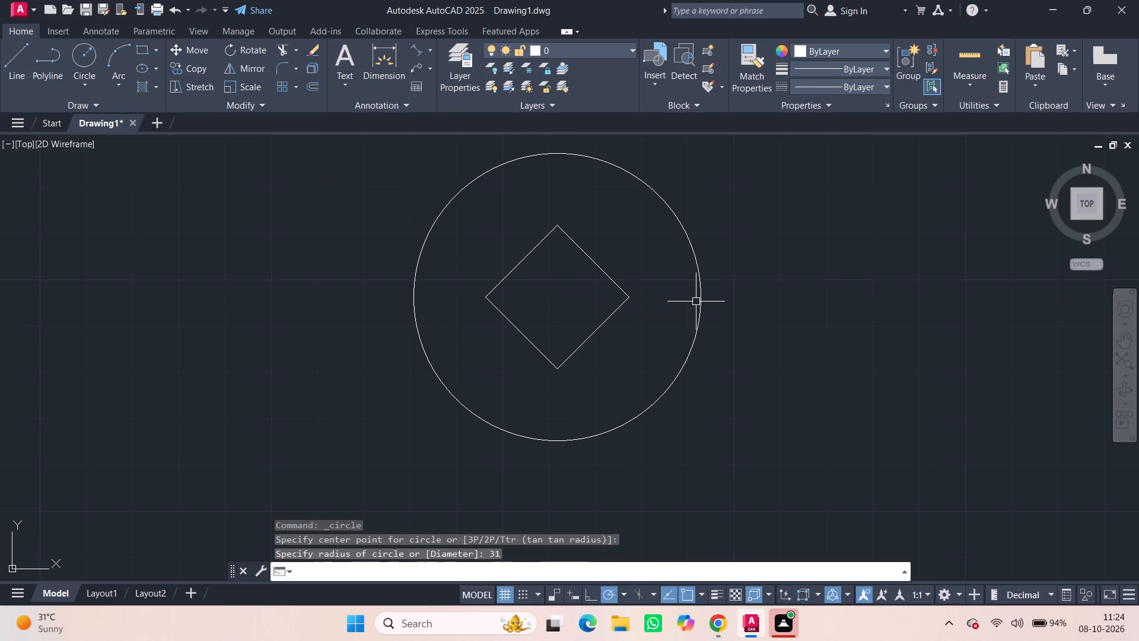
# Draw a horizontal centre line through the diamond's centre, extending well beyond the circle on both sides.
pyautogui.scroll(-1, 663, 278)
pyautogui.scroll(1, 663, 277)
pyautogui.scroll(-1, 663, 276)
pyautogui.moveTo(661, 278); pyautogui.dragTo(597, 346, button='middle')
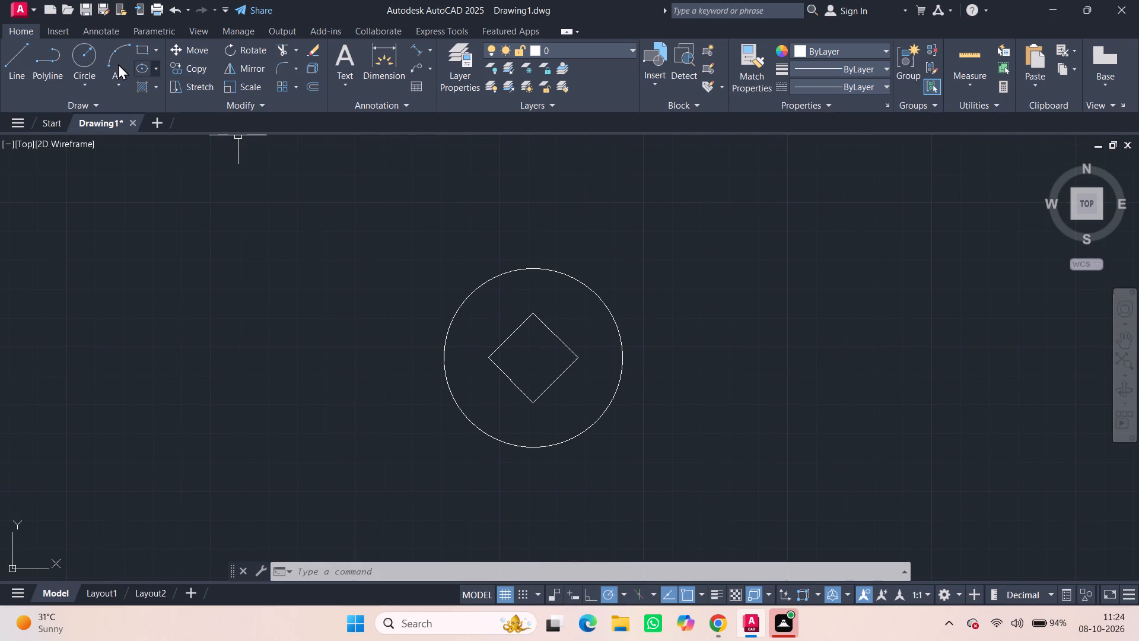
pyautogui.click(9, 55)
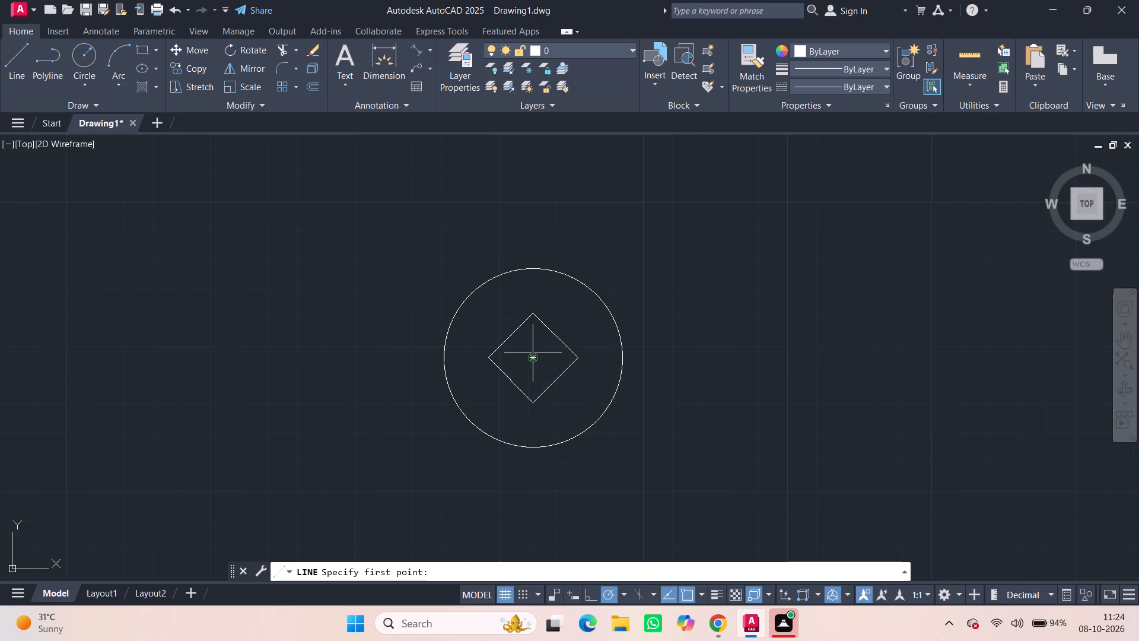
pyautogui.click(532, 357)
pyautogui.click(796, 364)
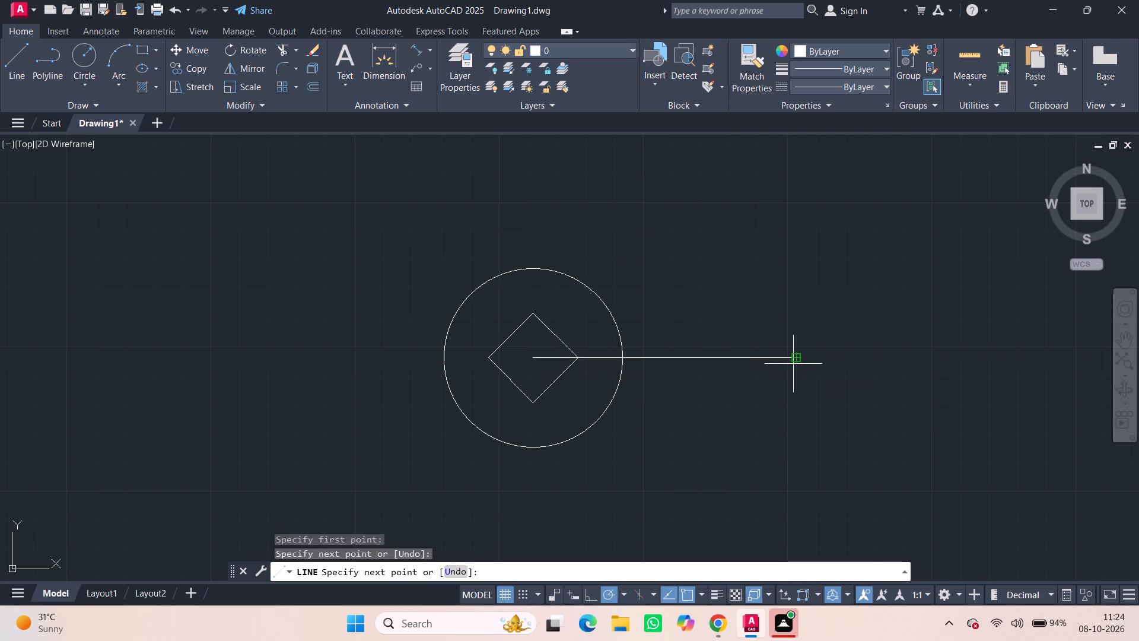
pyautogui.click(219, 358)
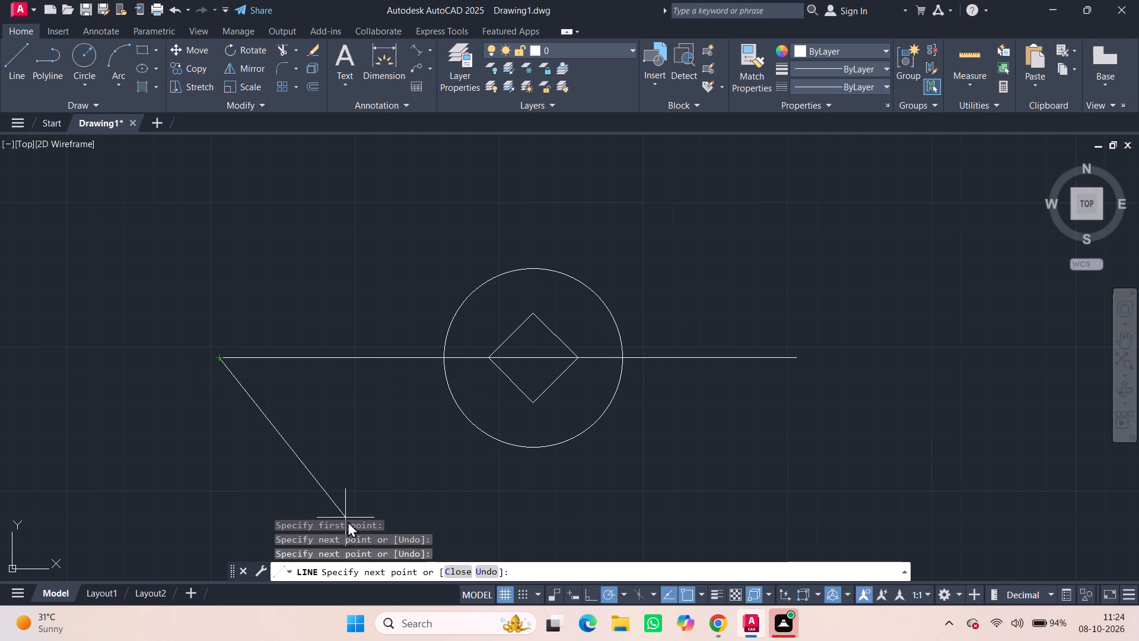
pyautogui.press('space')
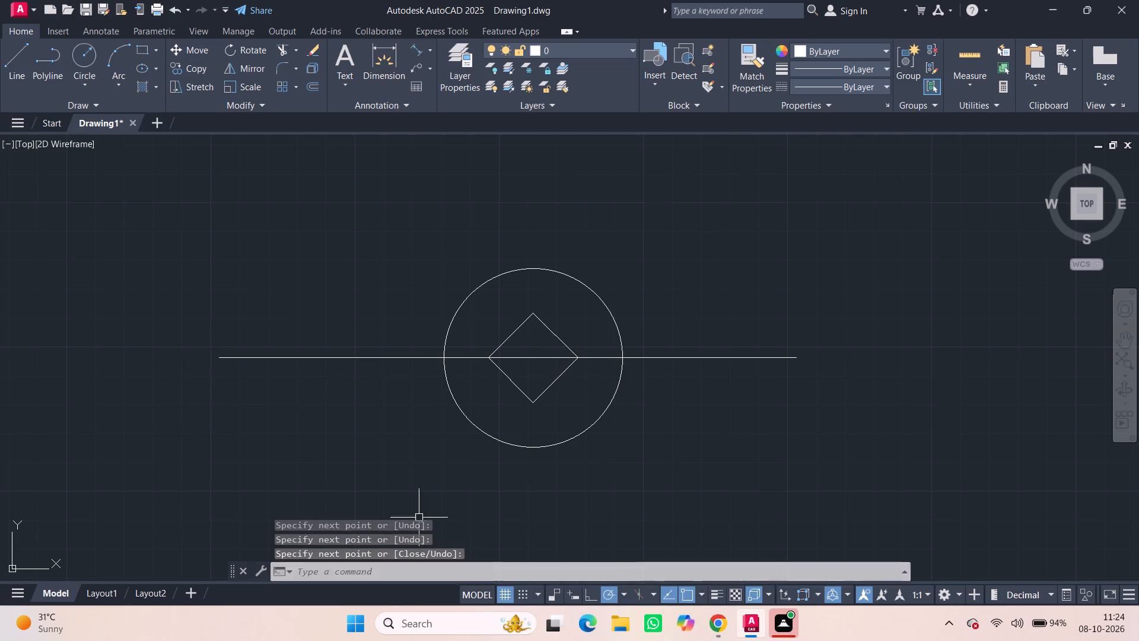
# Draw a vertical centre line through the diamond's centre, extending beyond the circle above and below.
pyautogui.press('space')
pyautogui.click(532, 359)
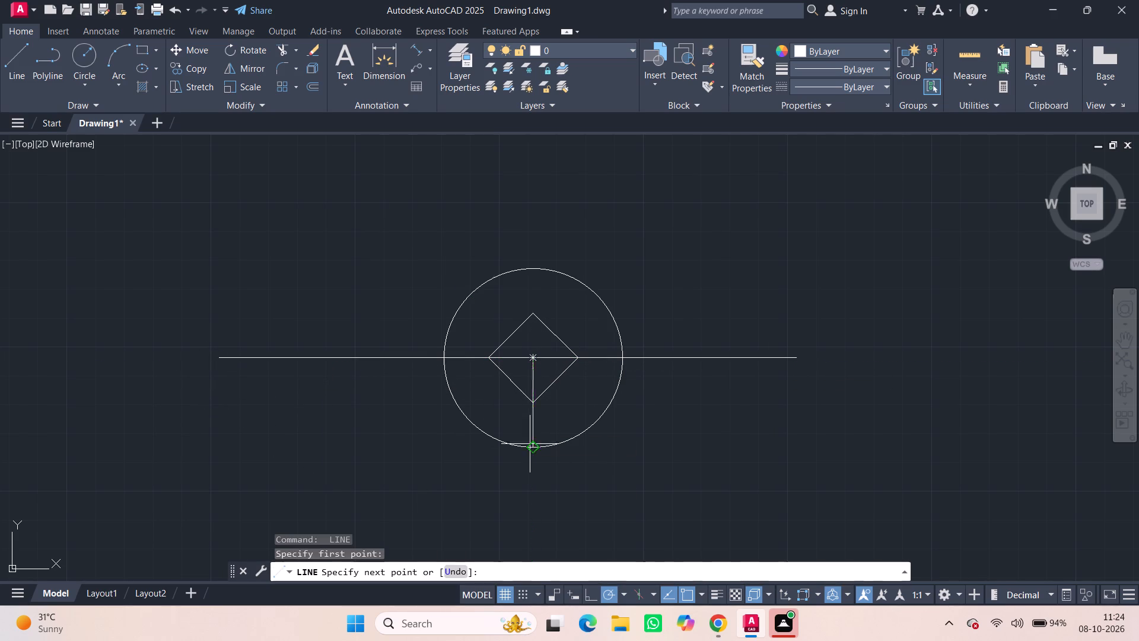
pyautogui.click(529, 494)
pyautogui.click(530, 220)
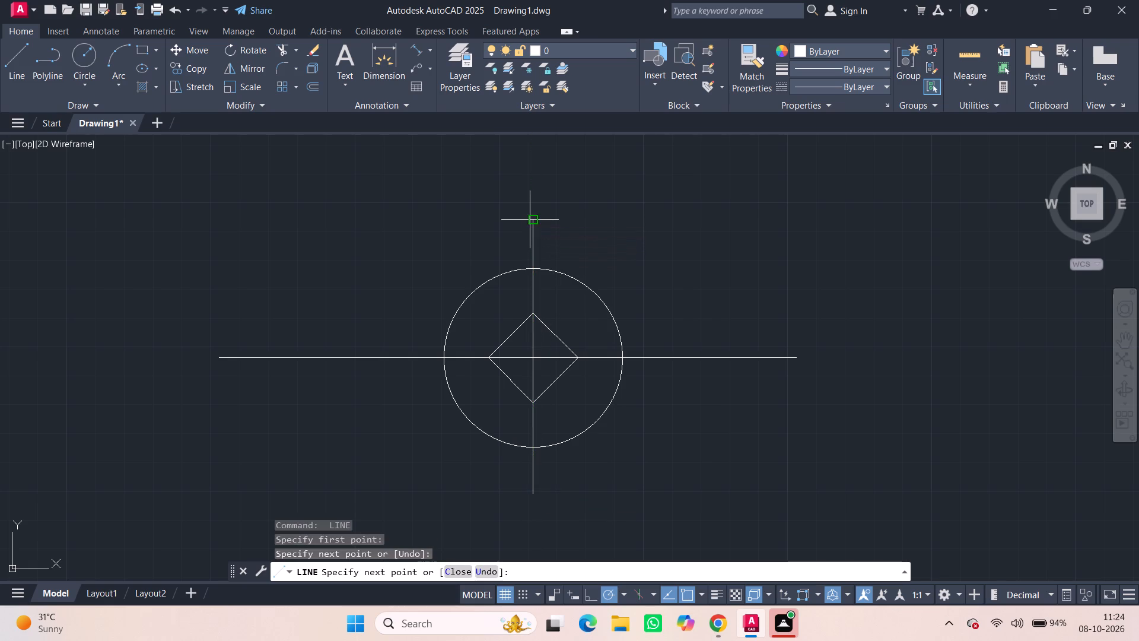
pyautogui.press('space')
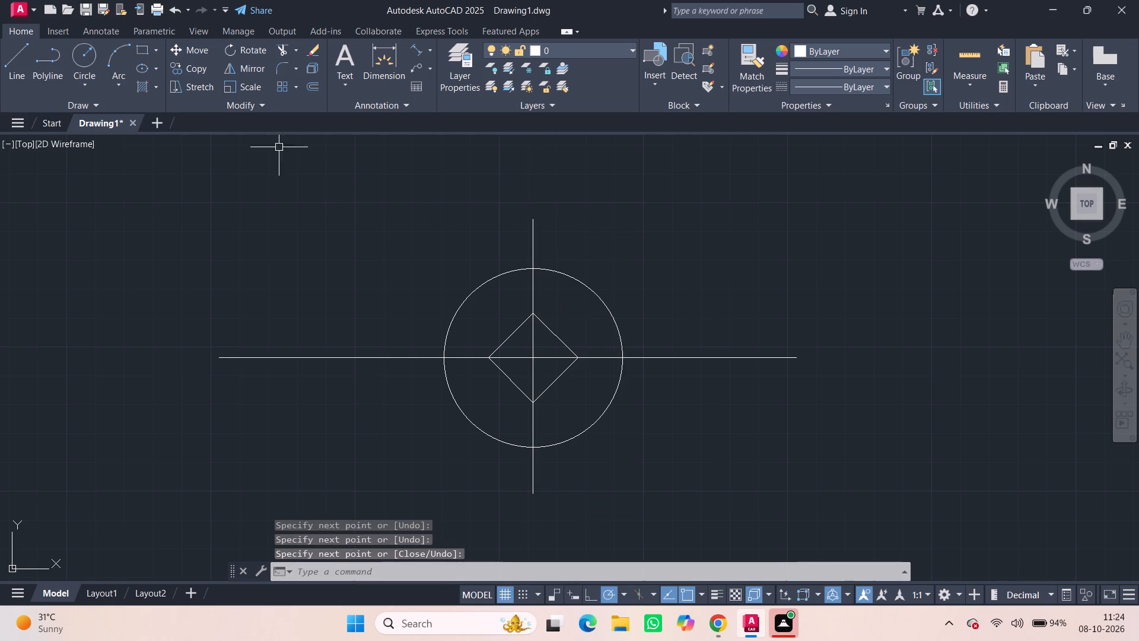
# Draw a circle of diameter 10 centred on the top quadrant of the radius 31 circle.
pyautogui.click(85, 74)
pyautogui.click(120, 132)
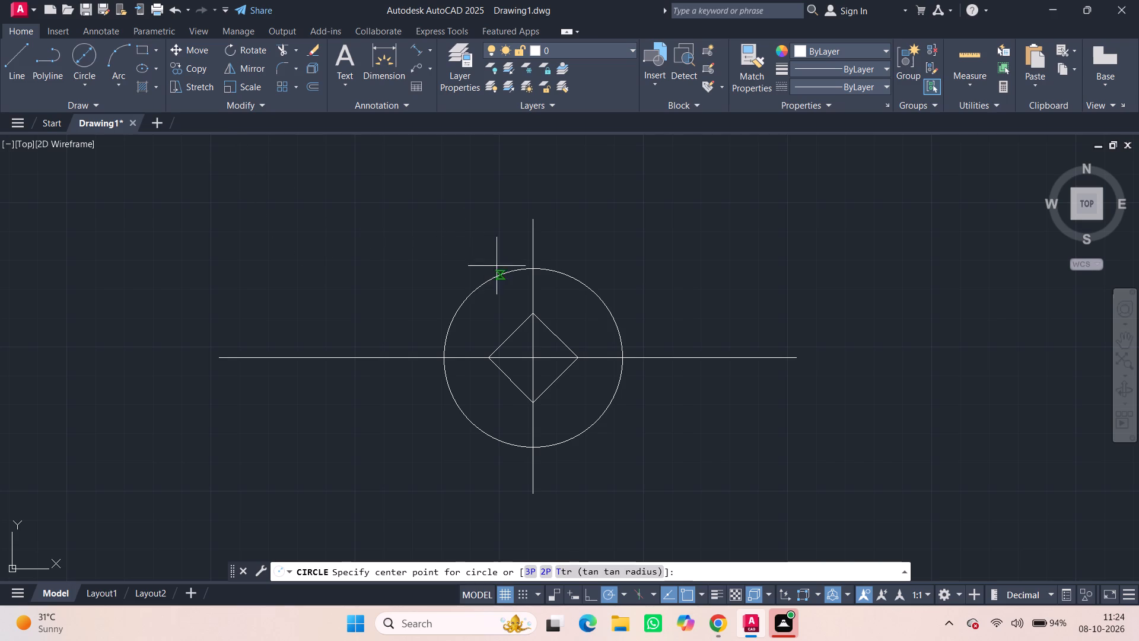
pyautogui.click(529, 270)
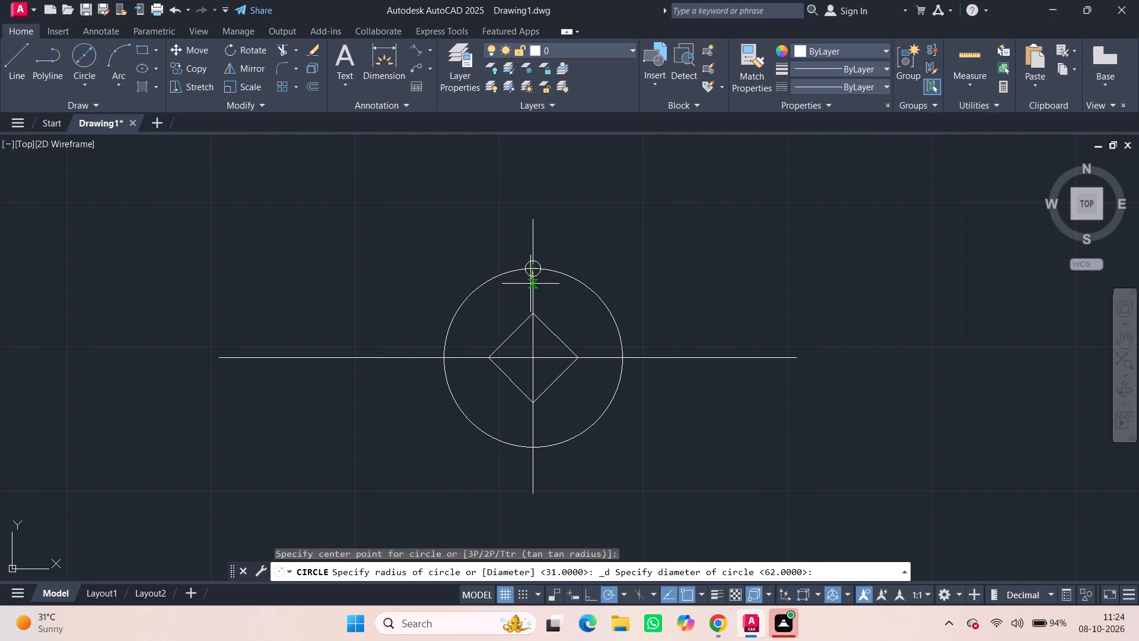
pyautogui.write('10')
pyautogui.press('Return')
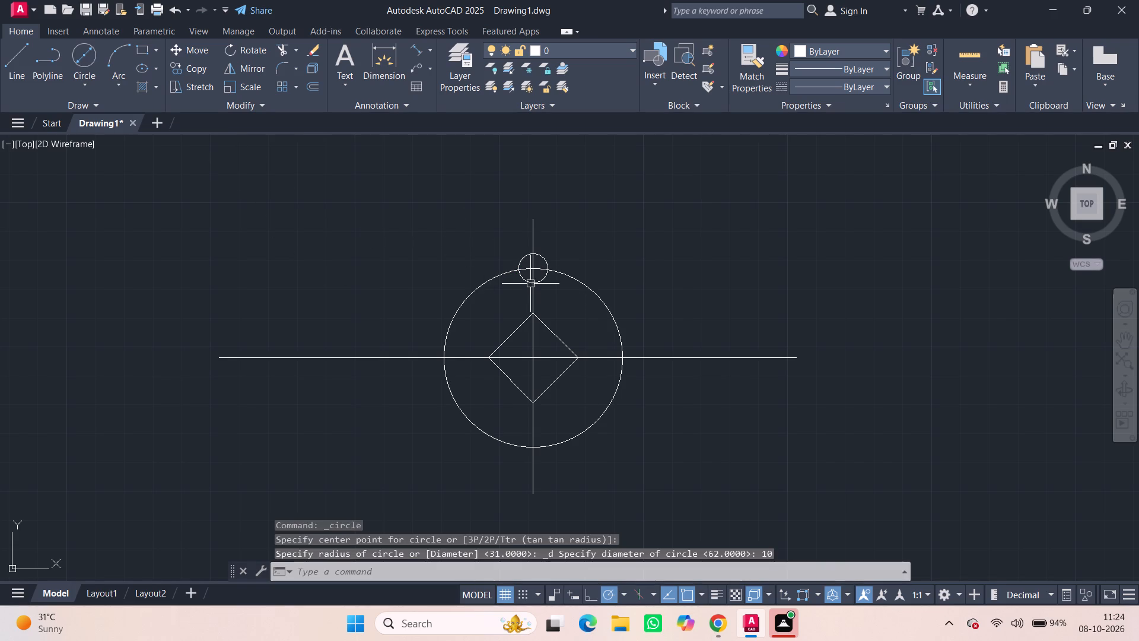
# Create a polar array of the diameter 10 circle around the diamond's centre with 8 items over 360°.
pyautogui.click(297, 84)
pyautogui.click(280, 170)
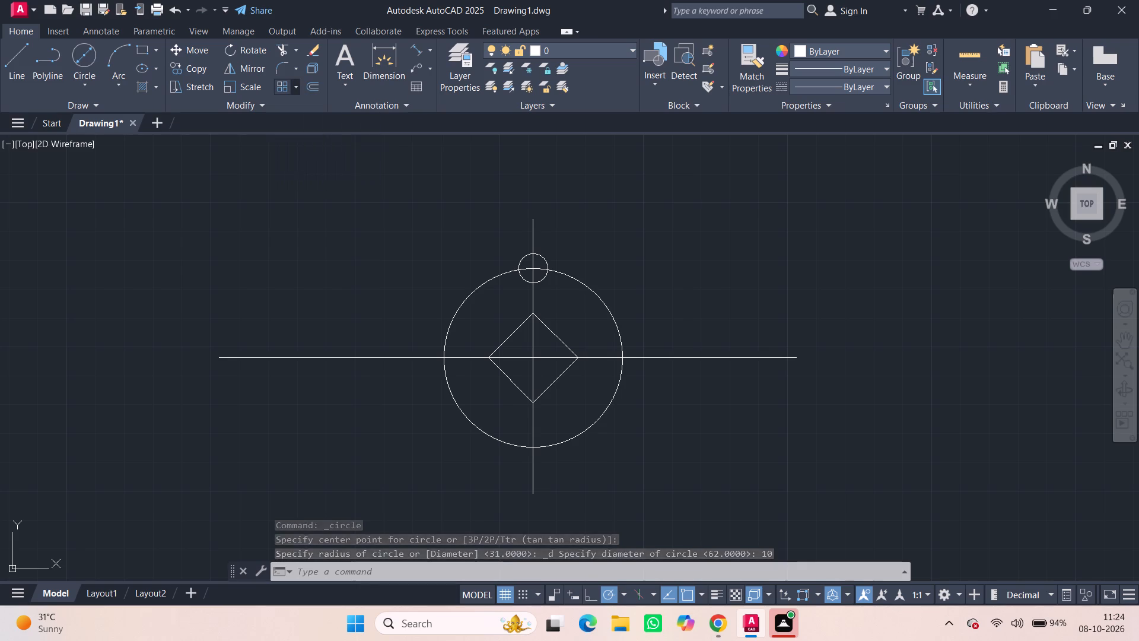
pyautogui.click(523, 257)
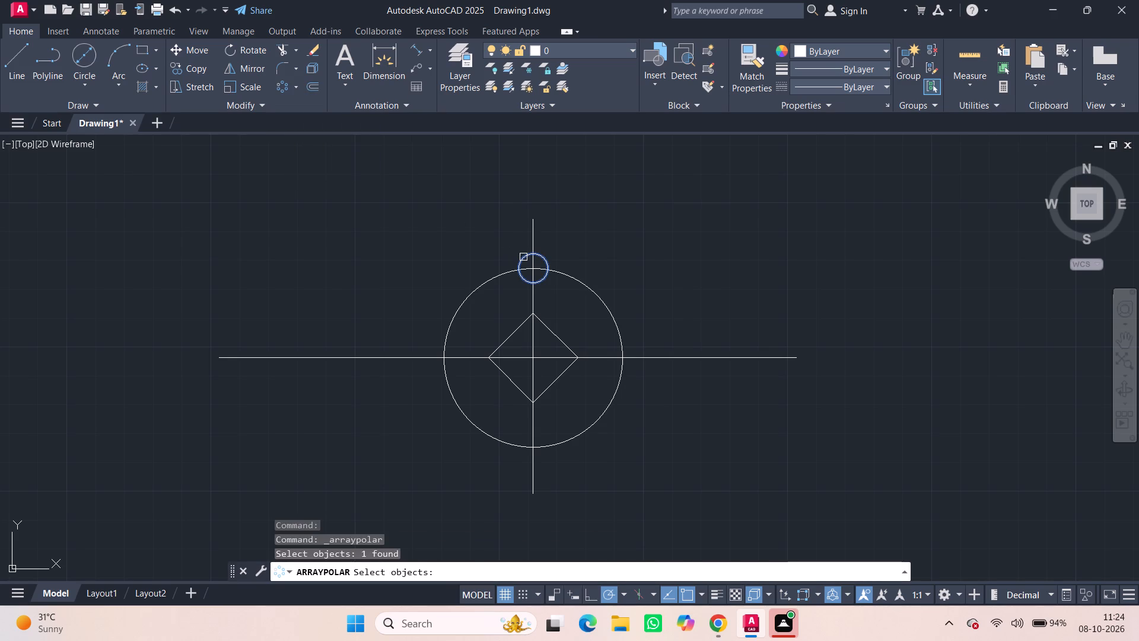
pyautogui.press('Return')
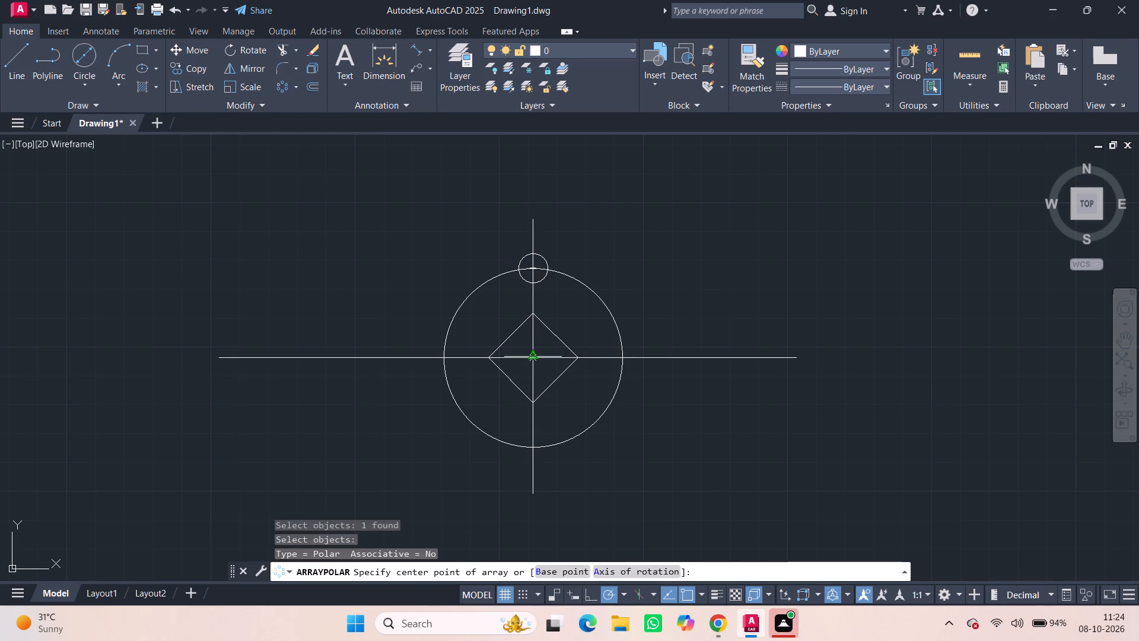
pyautogui.click(531, 358)
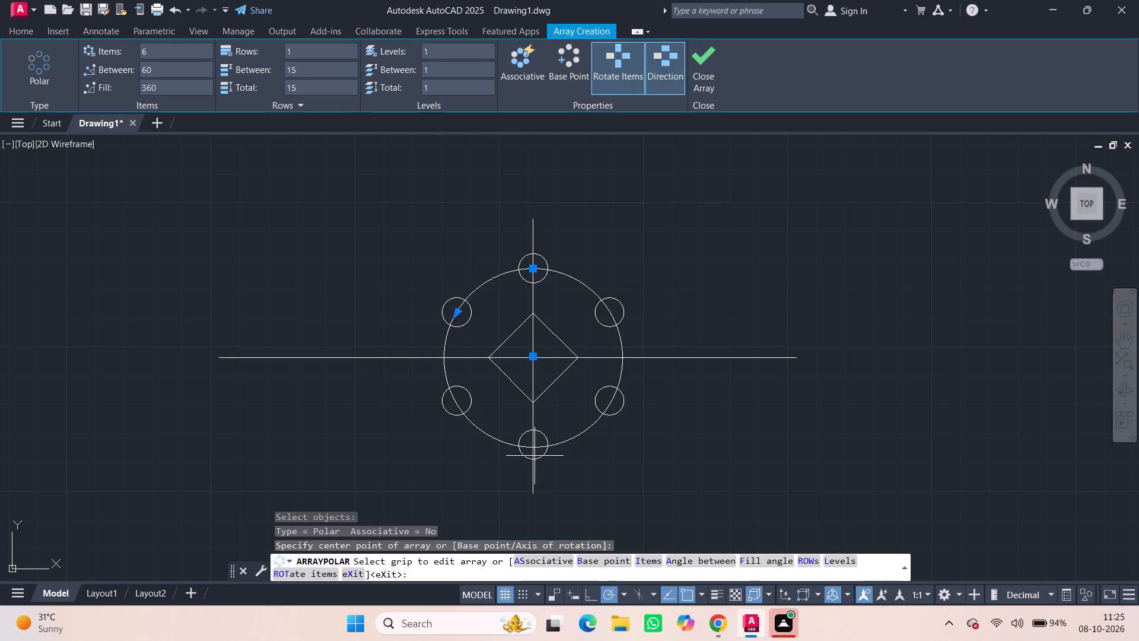
pyautogui.click(188, 45)
pyautogui.press('8')
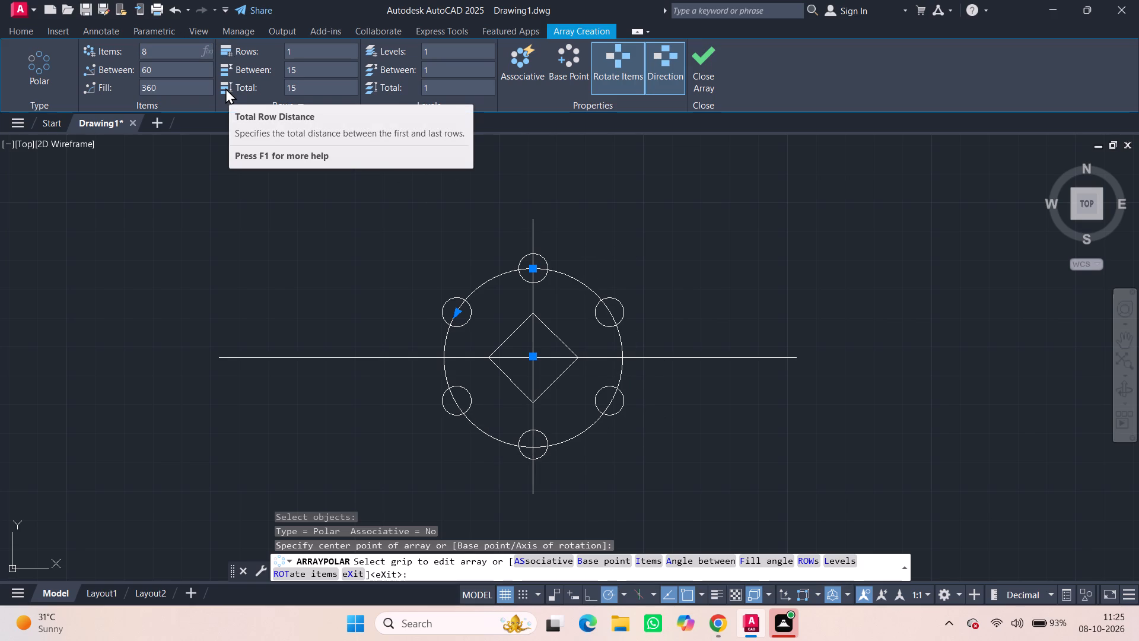
pyautogui.click(708, 69)
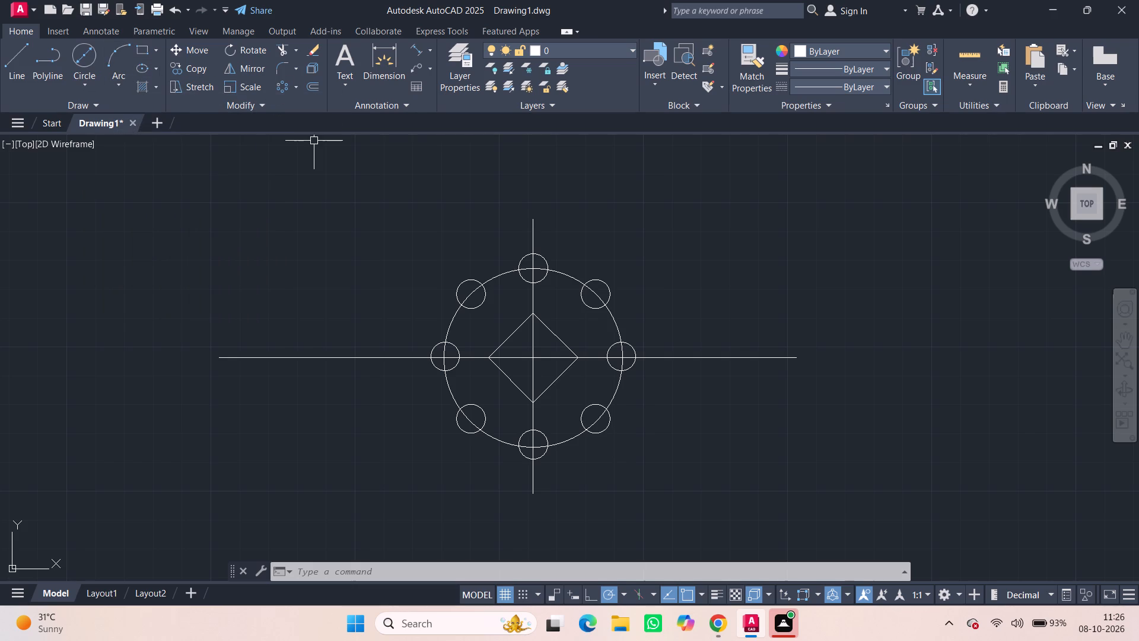
# Draw an outer circle of diameter 116 centred on the diamond's centre.
pyautogui.click(28, 56)
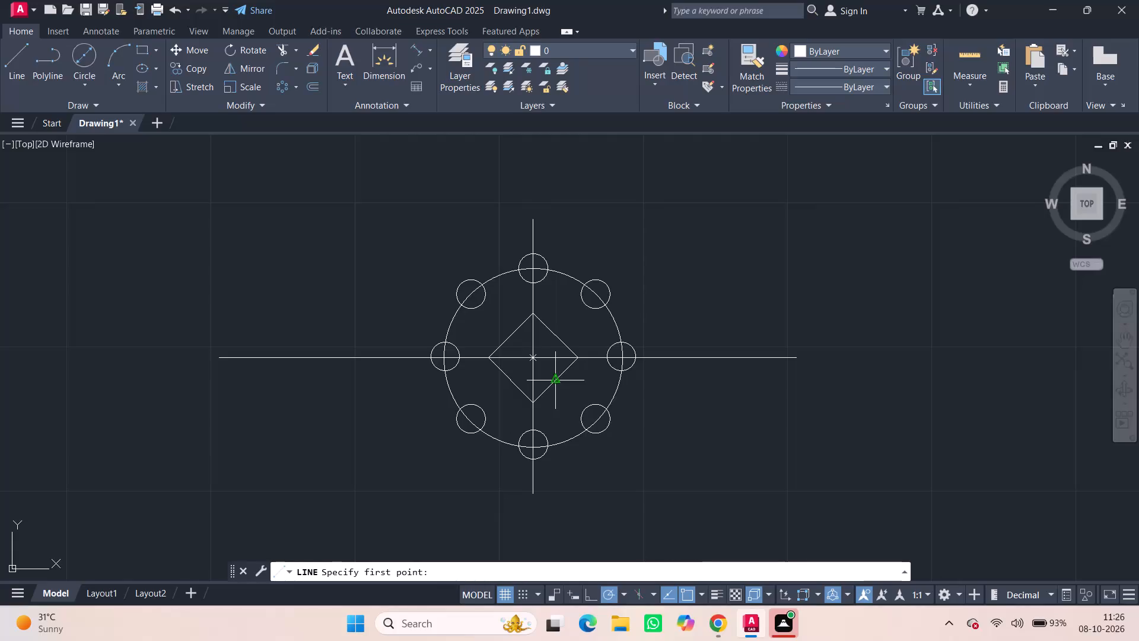
pyautogui.click(87, 52)
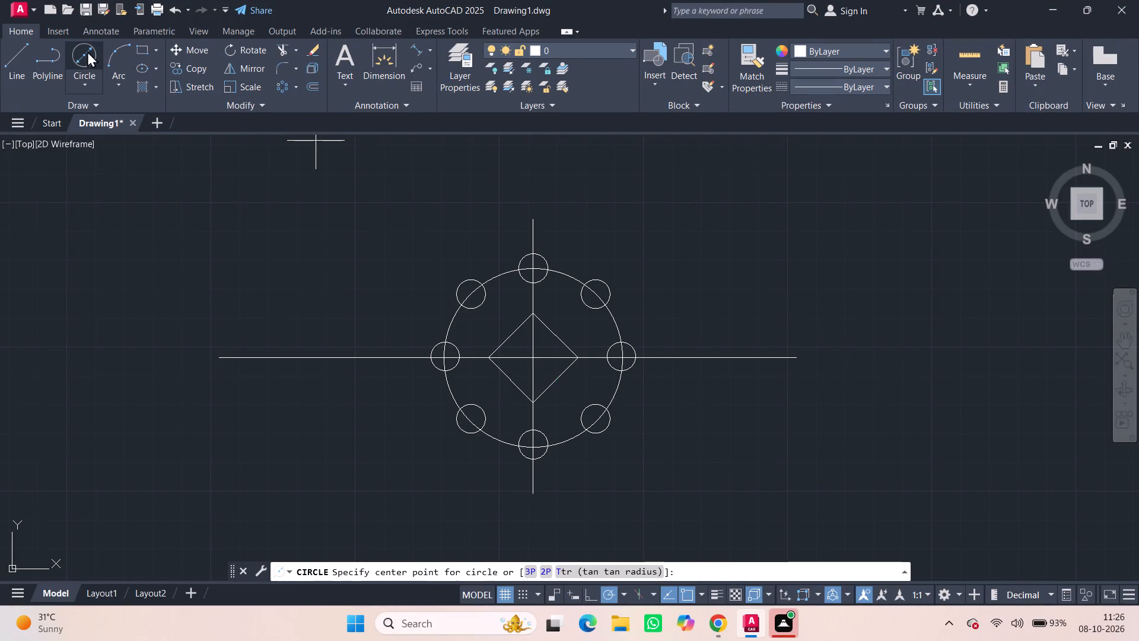
pyautogui.click(532, 359)
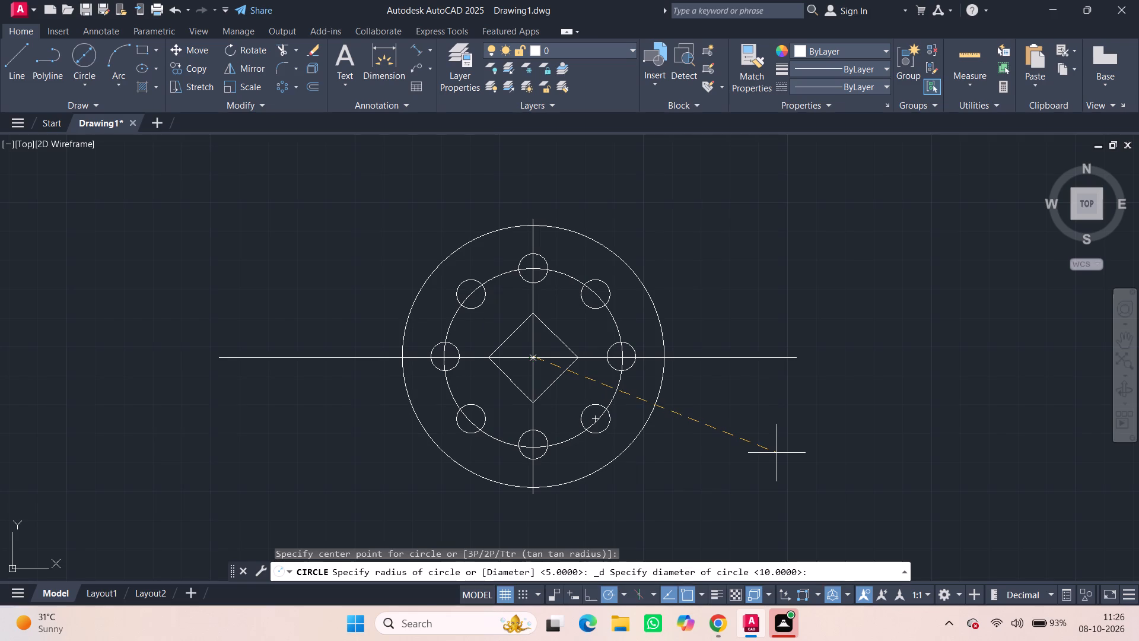
pyautogui.write('116')
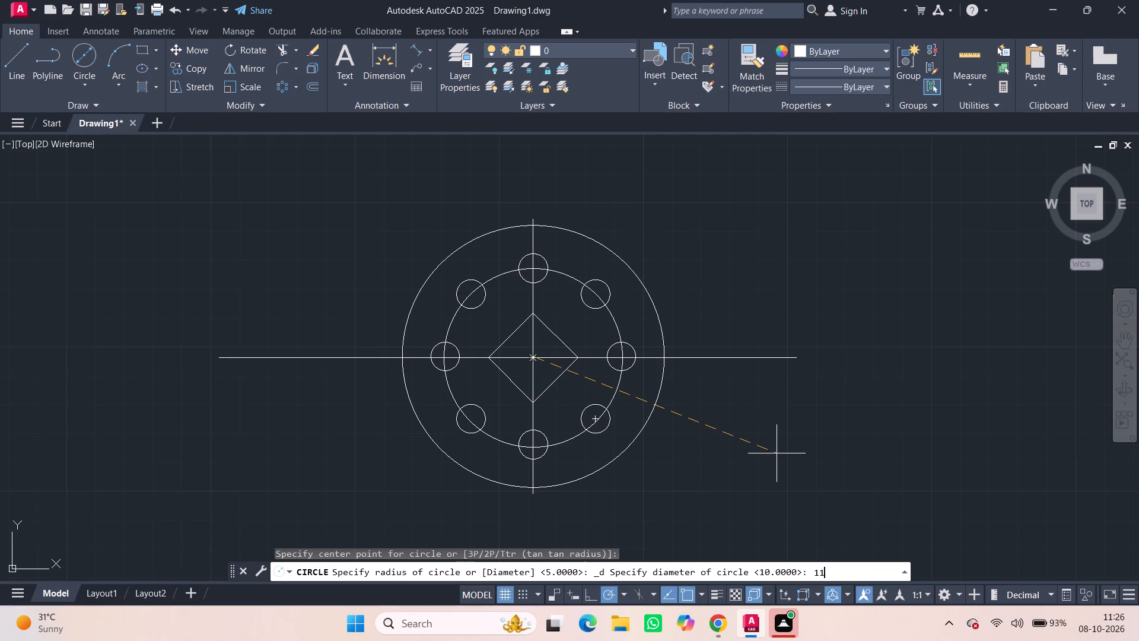
pyautogui.press('Return')
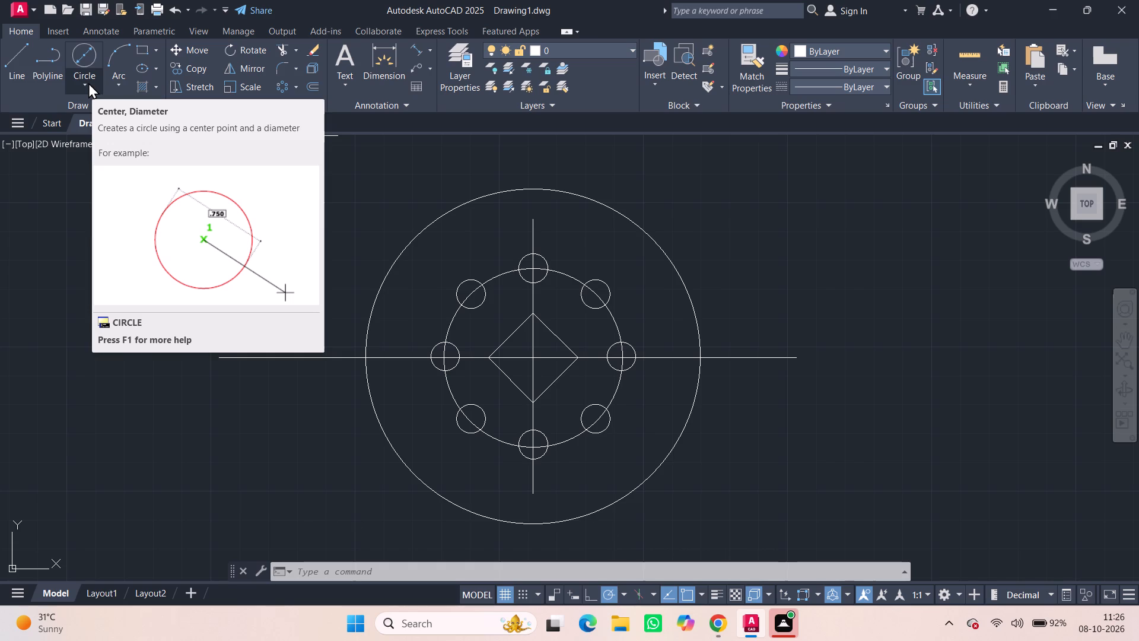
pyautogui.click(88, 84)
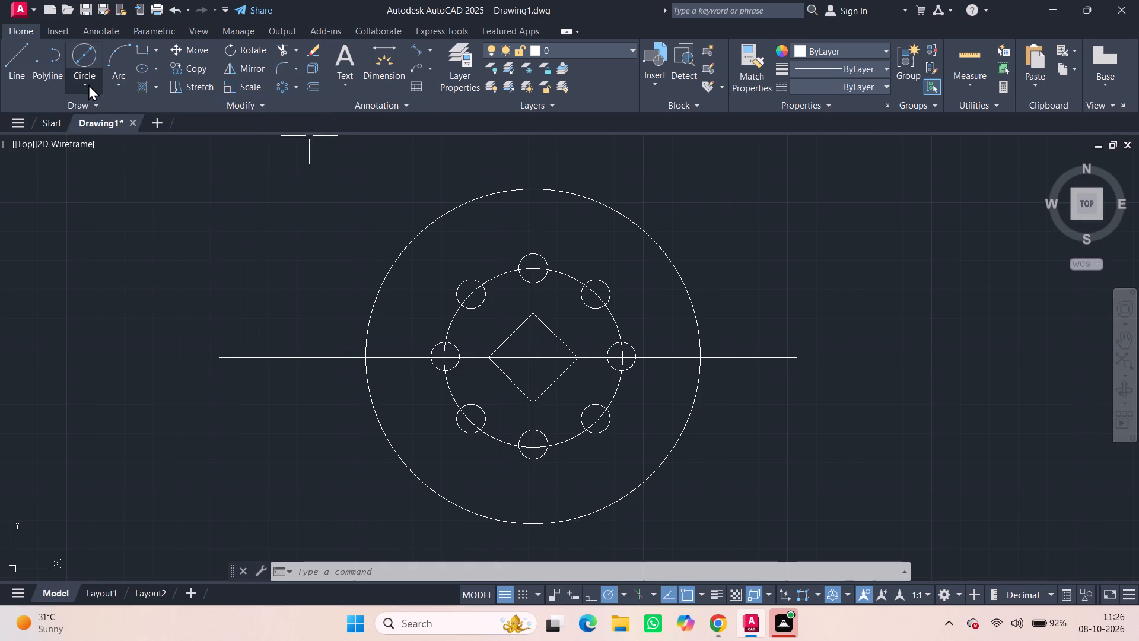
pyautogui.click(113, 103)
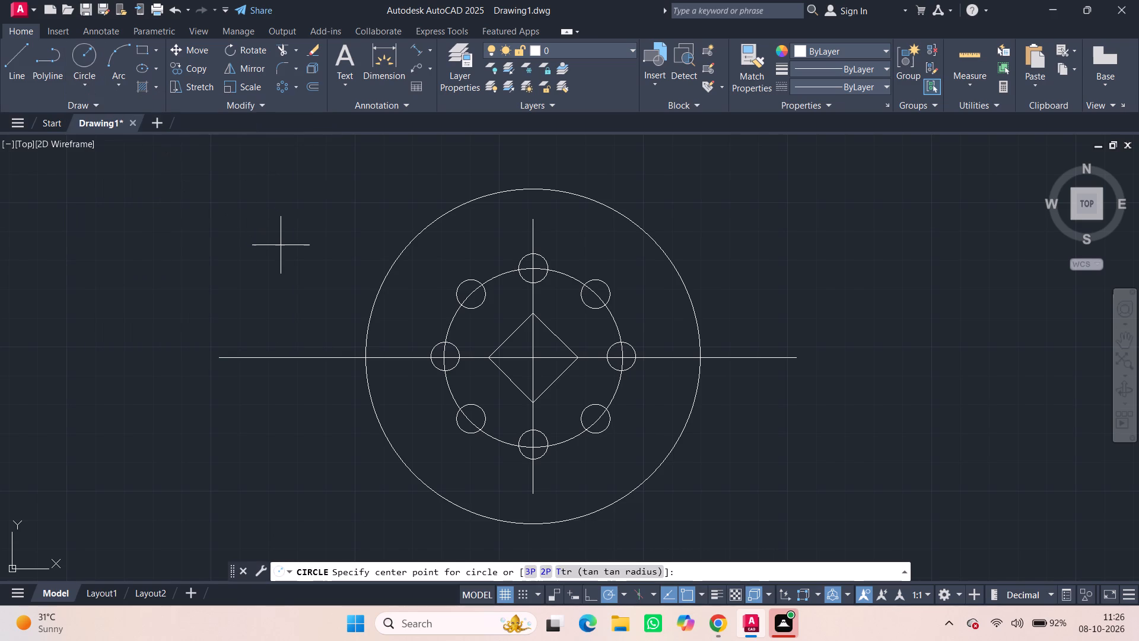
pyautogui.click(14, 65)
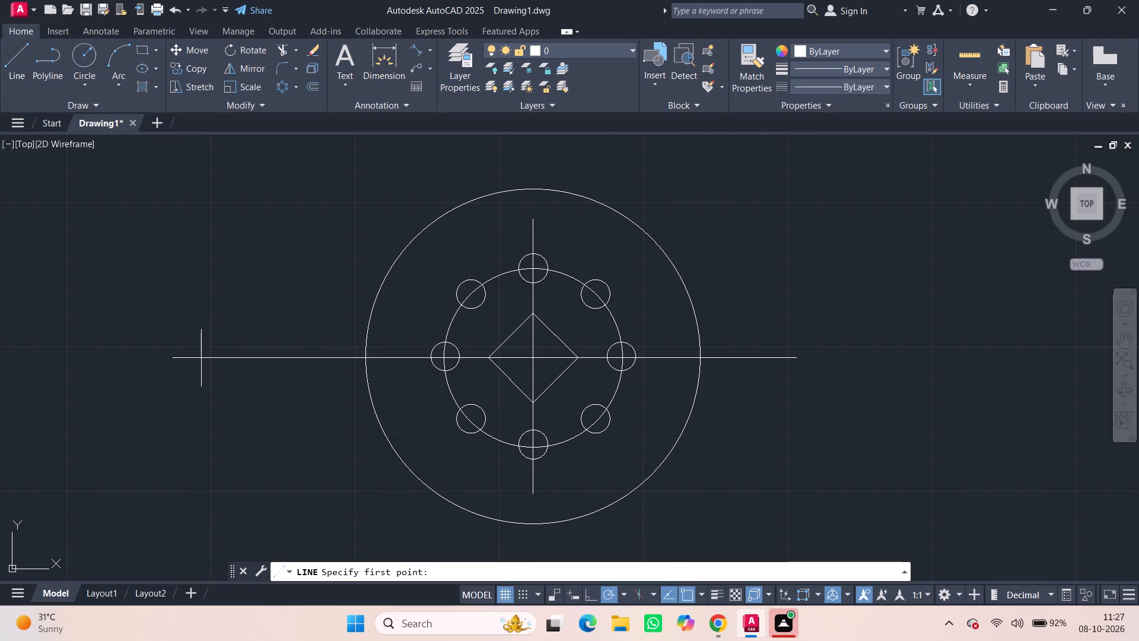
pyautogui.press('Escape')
# Draw two diagonal construction lines through the diamond's centre, one at 315° and one at 45°.
pyautogui.write('xl')
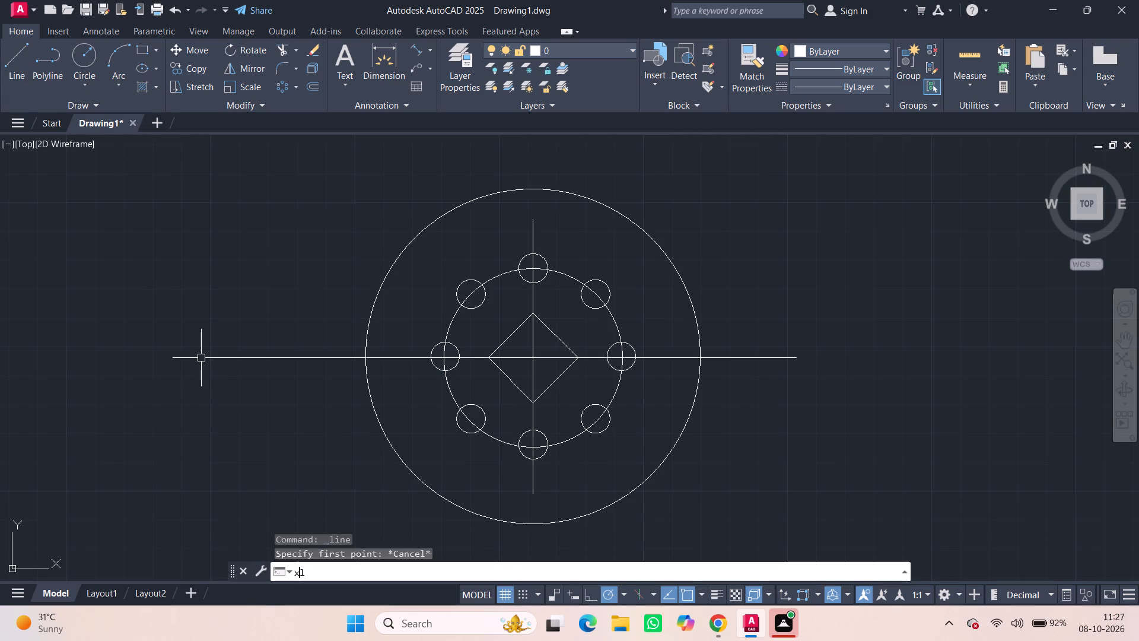
pyautogui.press('Return')
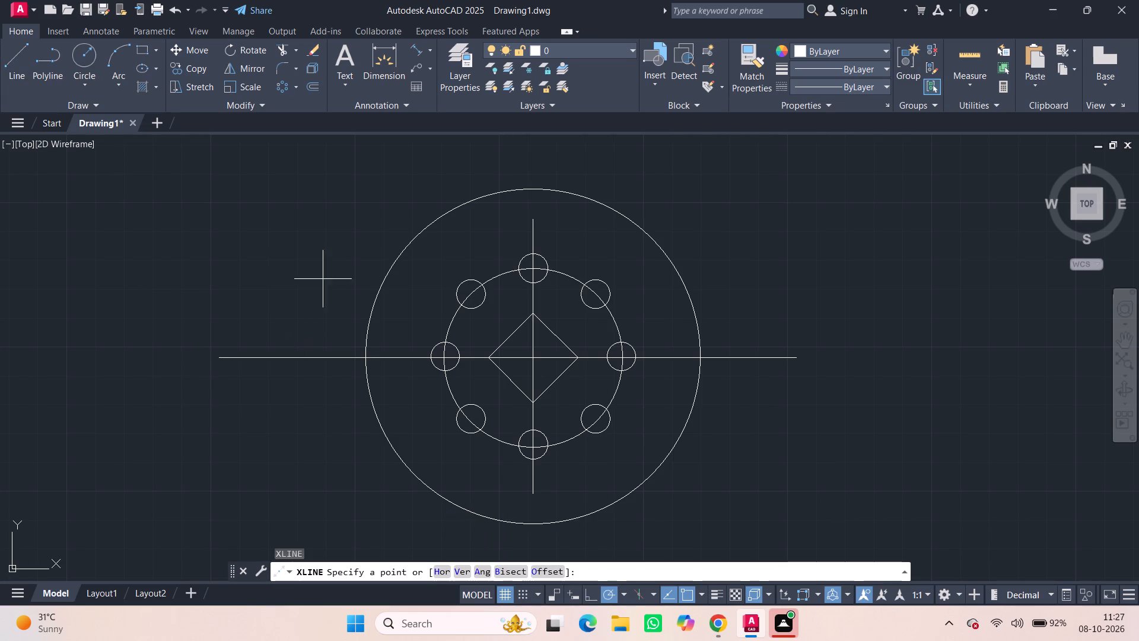
pyautogui.click(533, 359)
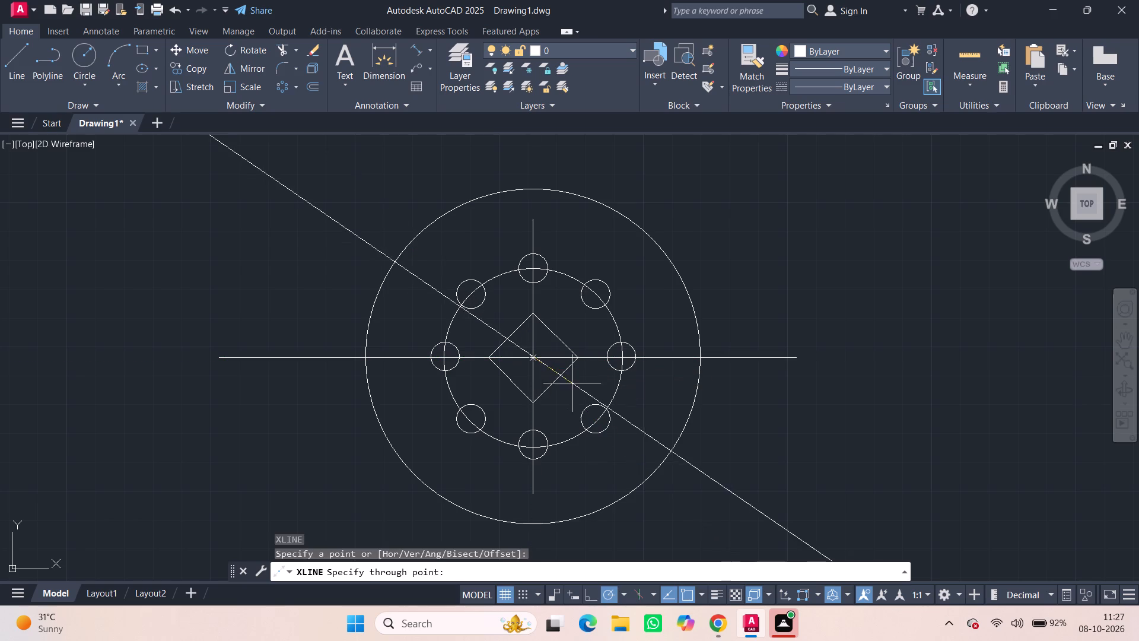
pyautogui.click(714, 540)
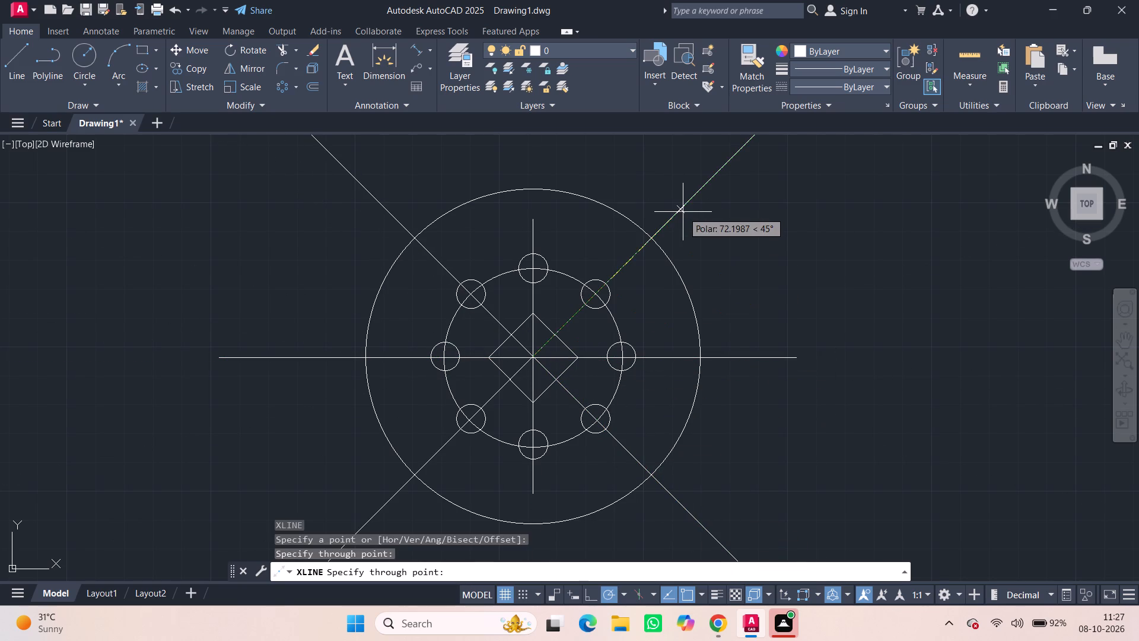
pyautogui.click(683, 213)
pyautogui.press('Escape')
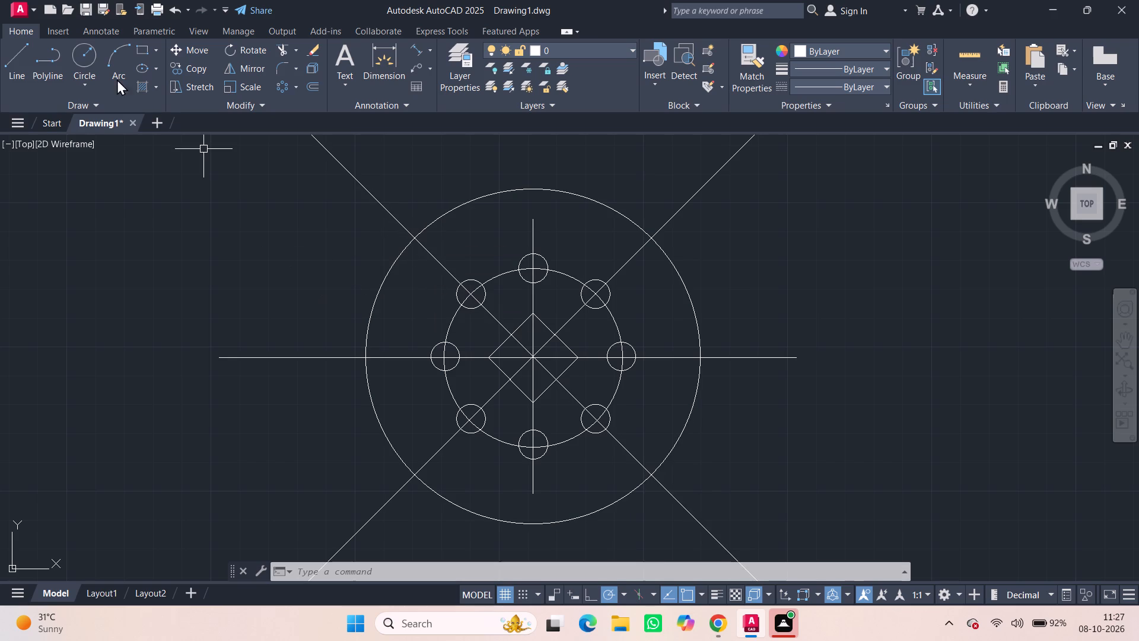
# Draw a circle of radius 12 centred where the upper-left diagonal construction line crosses the diameter 116 circle.
pyautogui.click(79, 47)
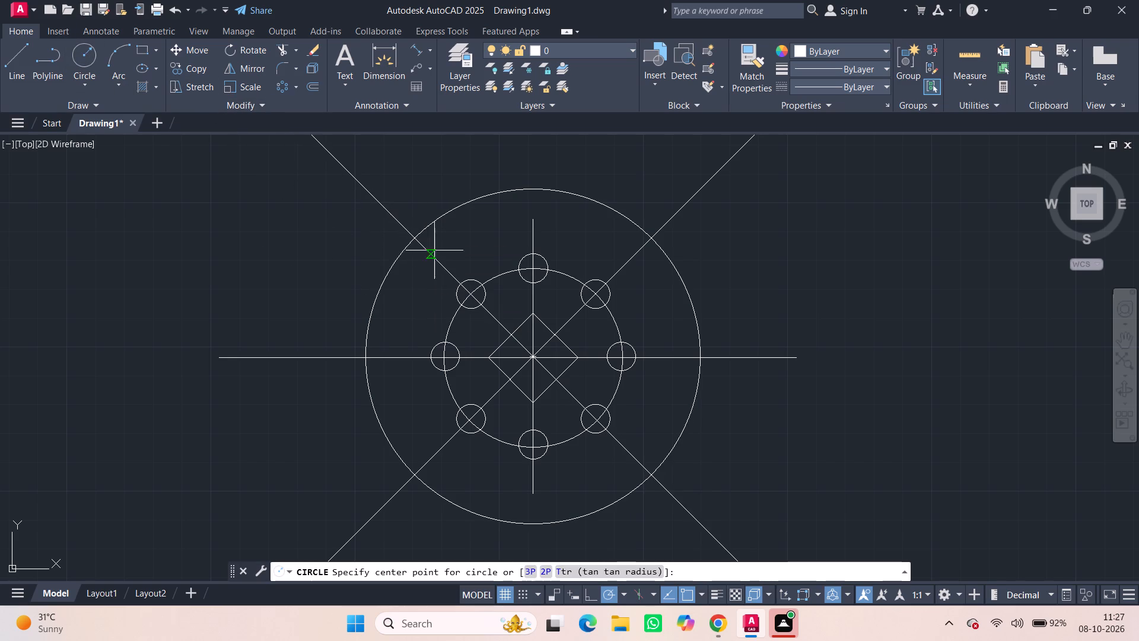
pyautogui.click(421, 240)
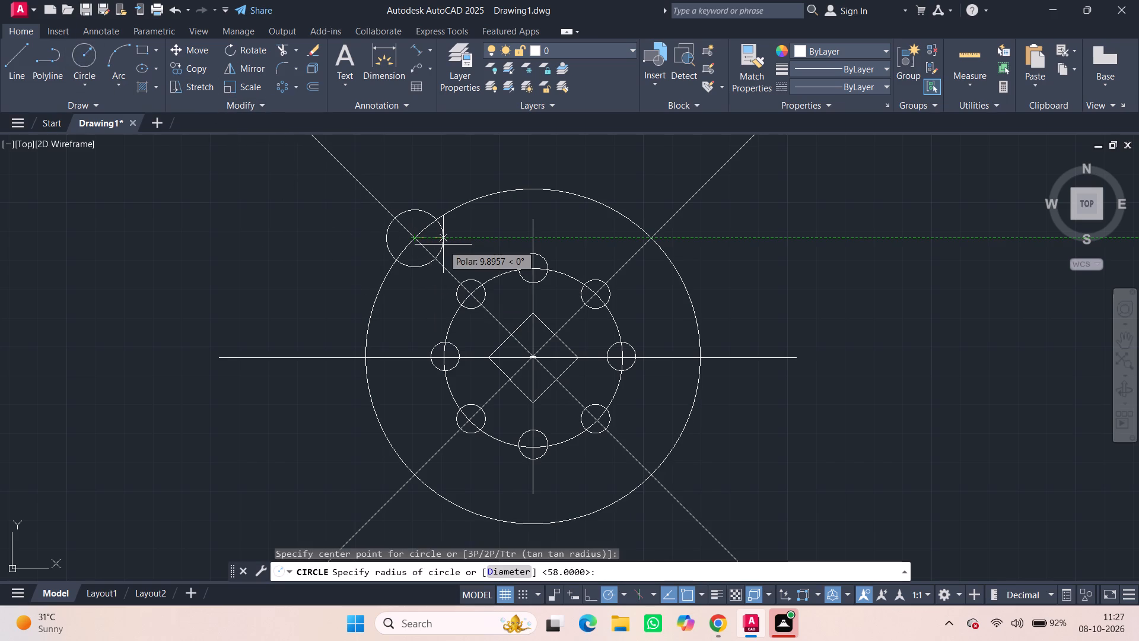
pyautogui.write('12')
pyautogui.press('Return')
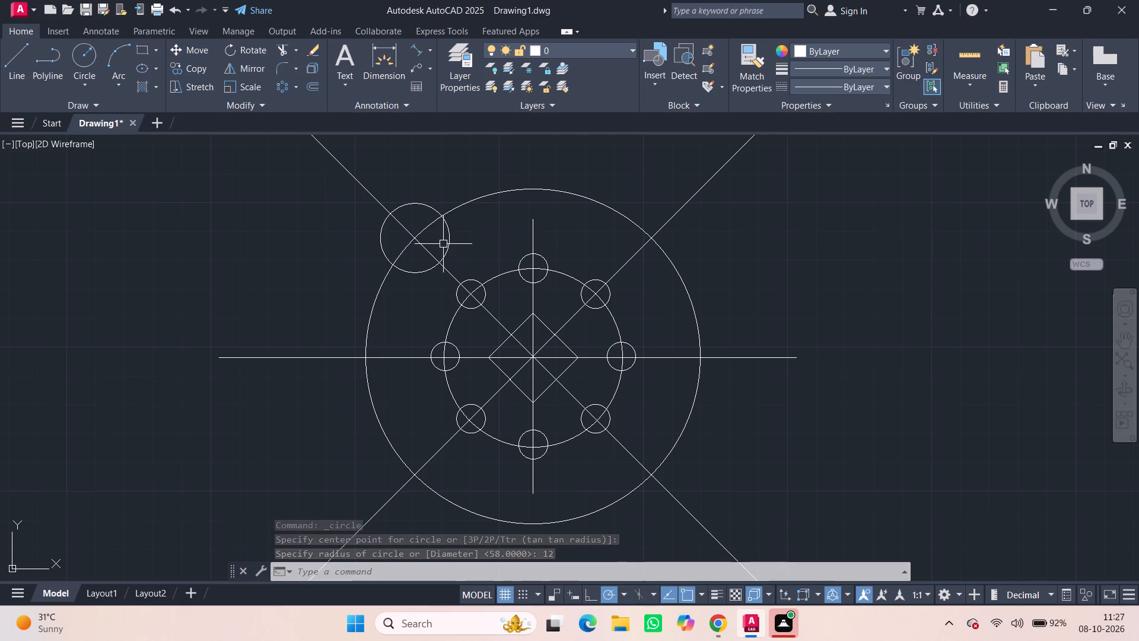
# Draw a circle of diameter 10 concentric with the radius 12 circle.
pyautogui.click(88, 78)
pyautogui.click(123, 140)
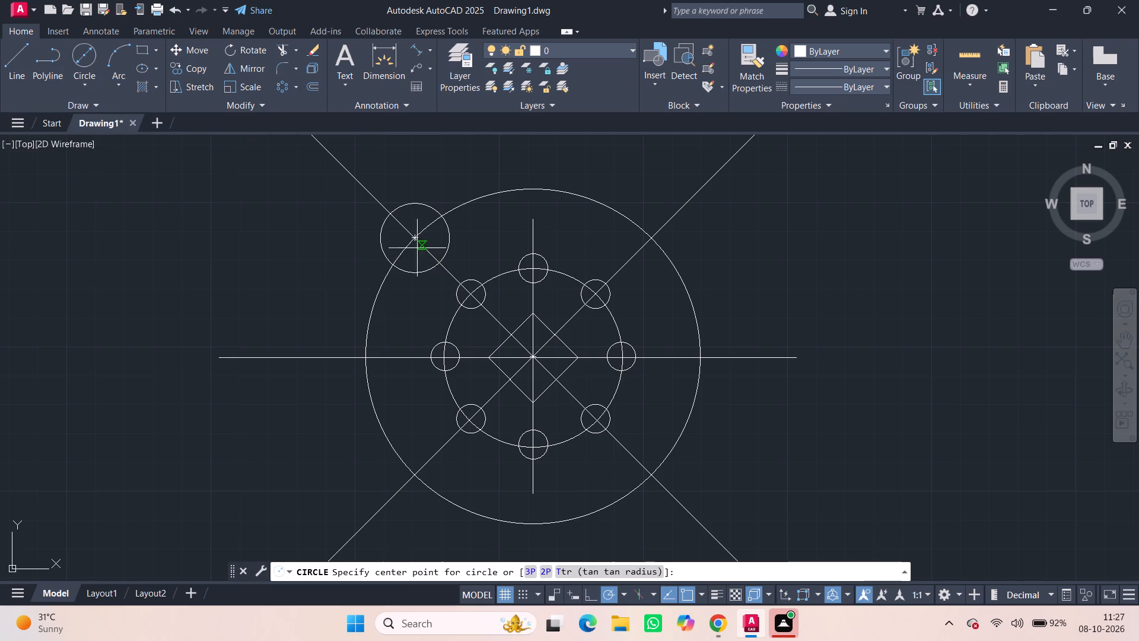
pyautogui.click(411, 236)
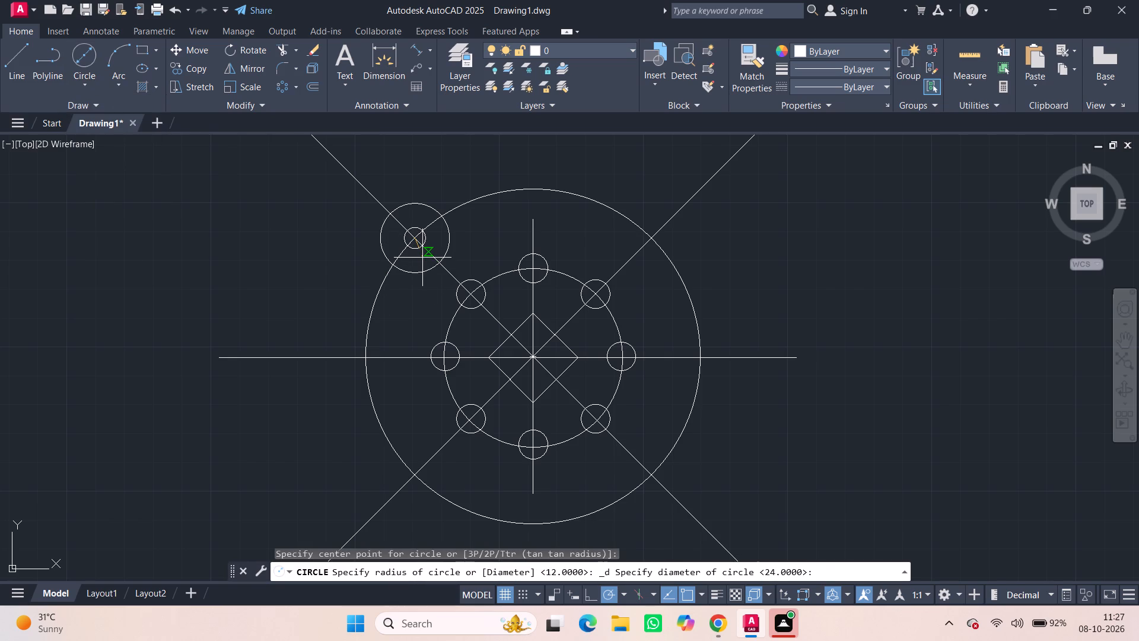
pyautogui.write('10')
pyautogui.press('Return')
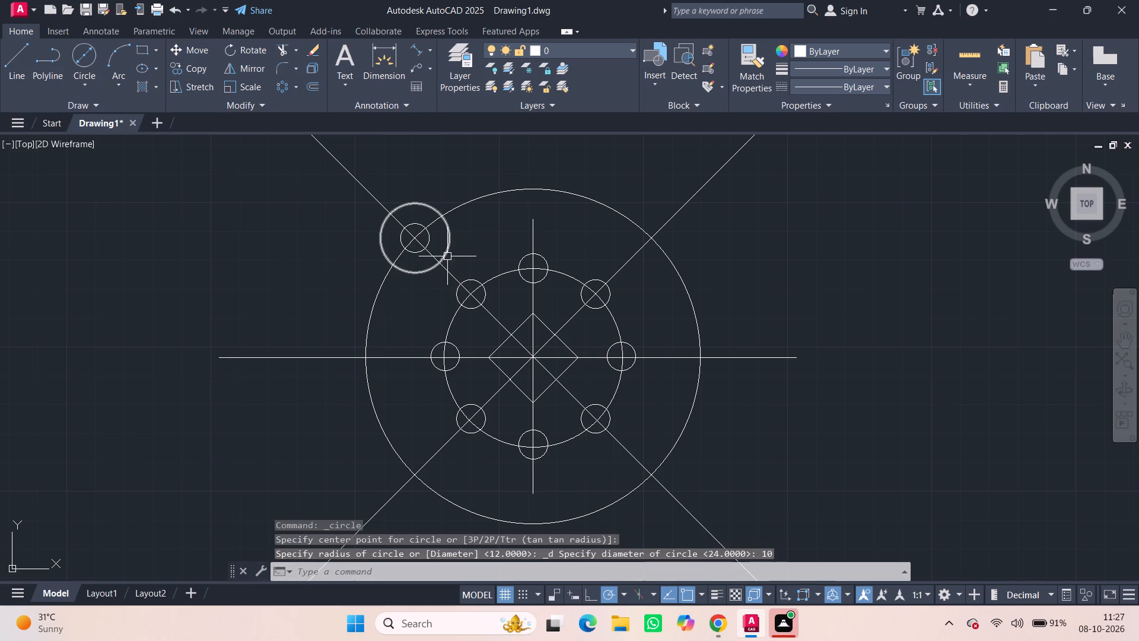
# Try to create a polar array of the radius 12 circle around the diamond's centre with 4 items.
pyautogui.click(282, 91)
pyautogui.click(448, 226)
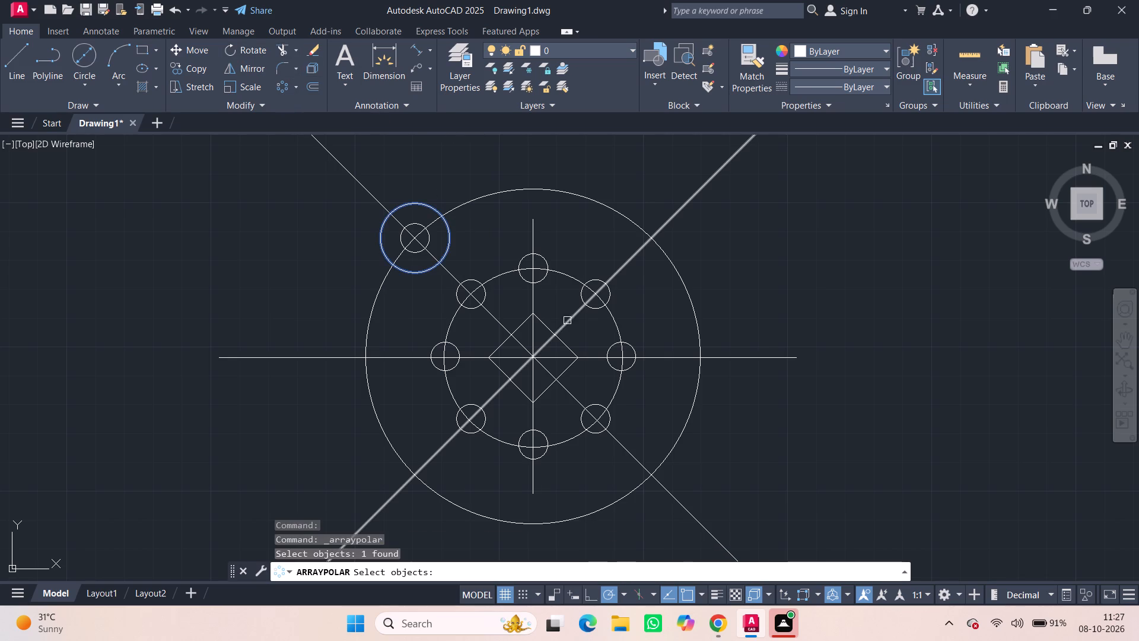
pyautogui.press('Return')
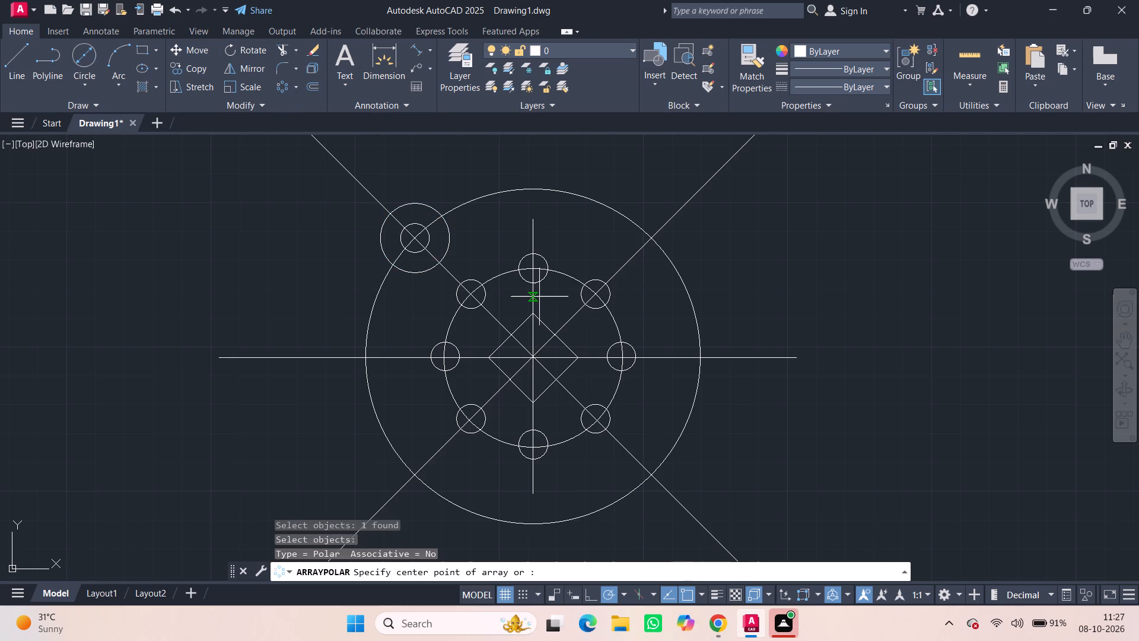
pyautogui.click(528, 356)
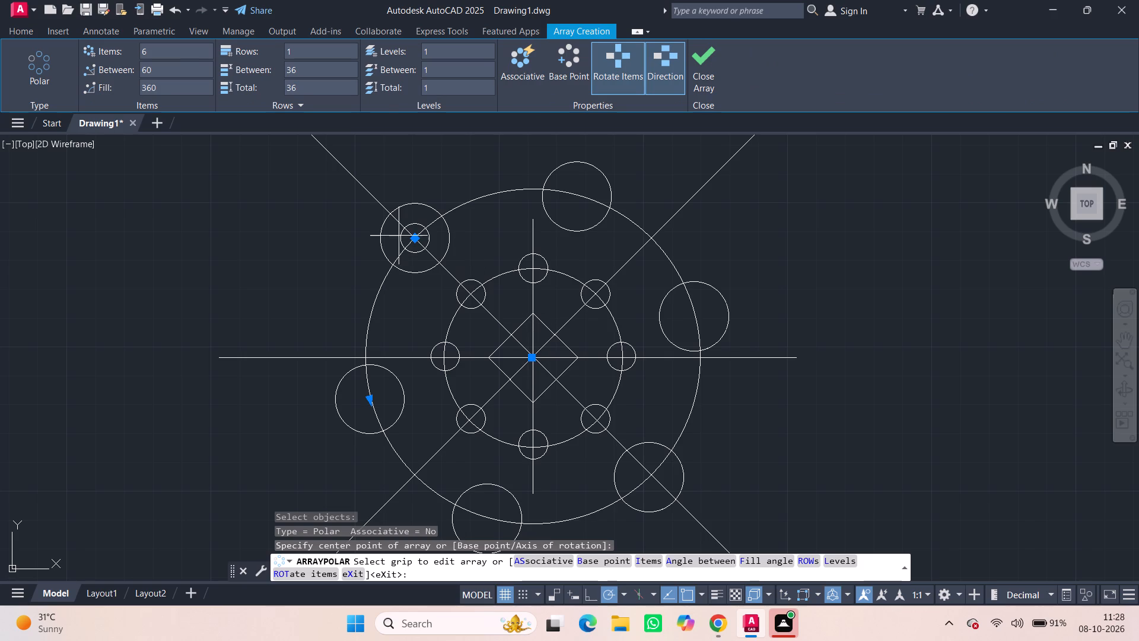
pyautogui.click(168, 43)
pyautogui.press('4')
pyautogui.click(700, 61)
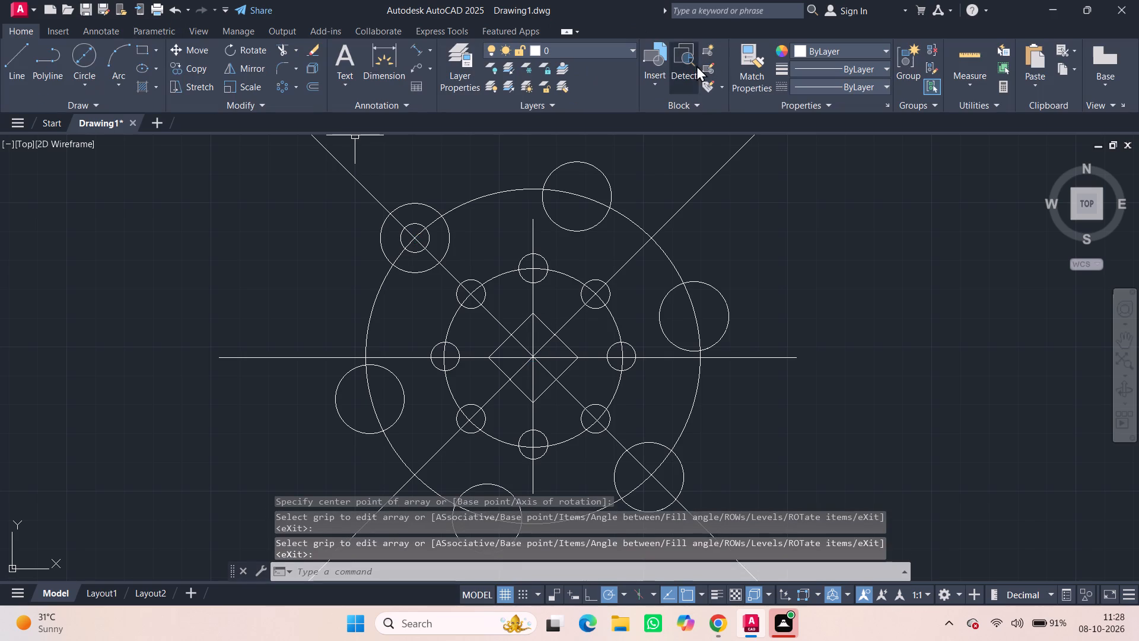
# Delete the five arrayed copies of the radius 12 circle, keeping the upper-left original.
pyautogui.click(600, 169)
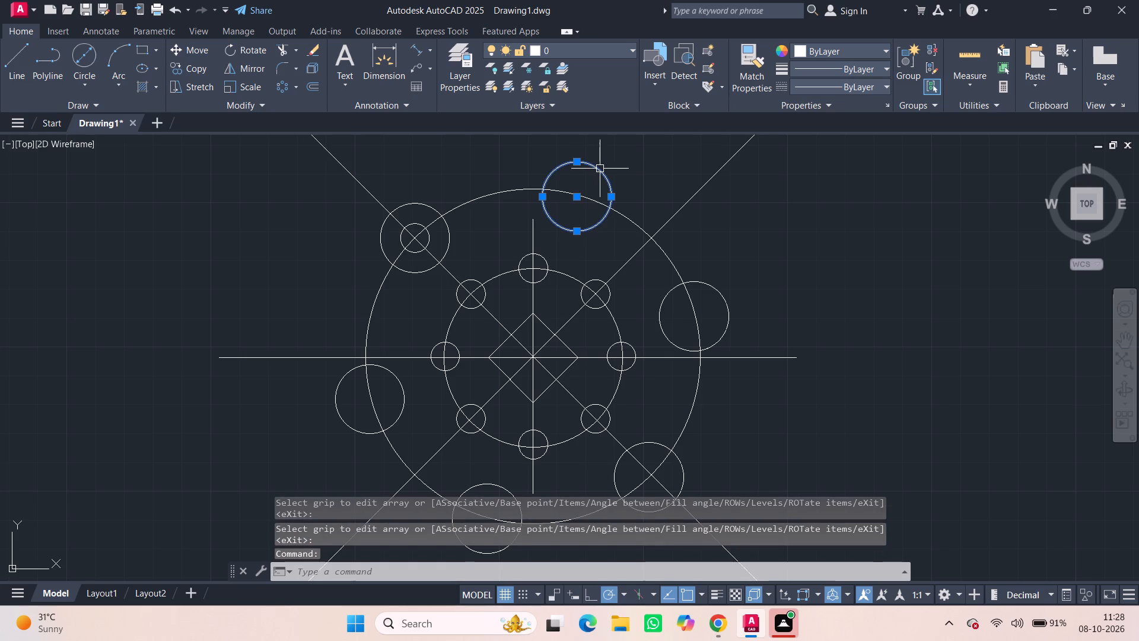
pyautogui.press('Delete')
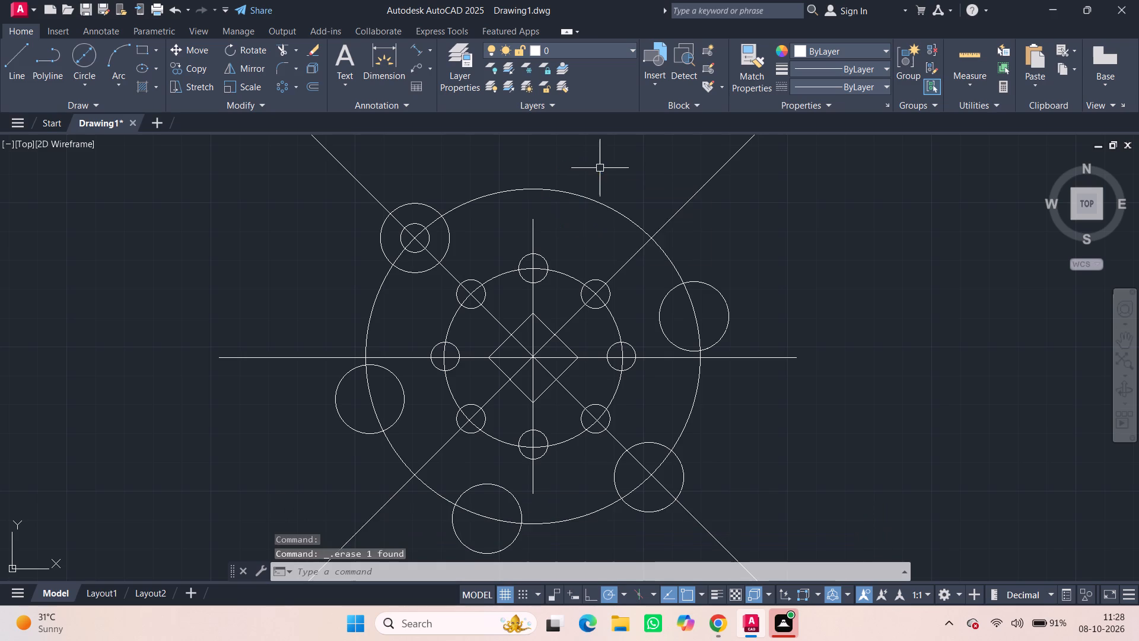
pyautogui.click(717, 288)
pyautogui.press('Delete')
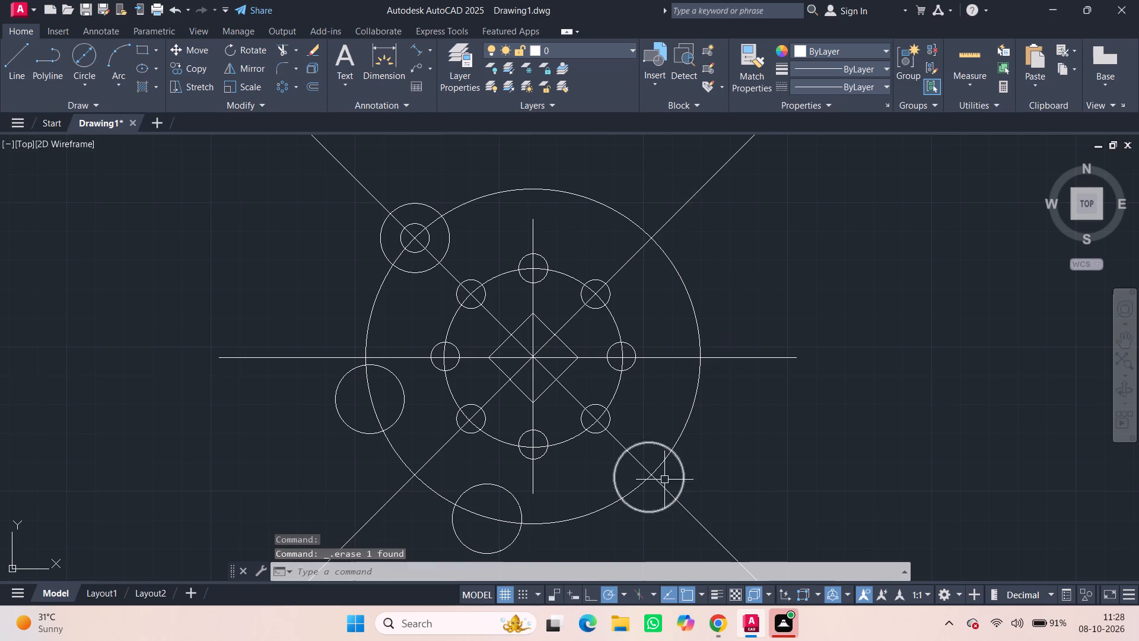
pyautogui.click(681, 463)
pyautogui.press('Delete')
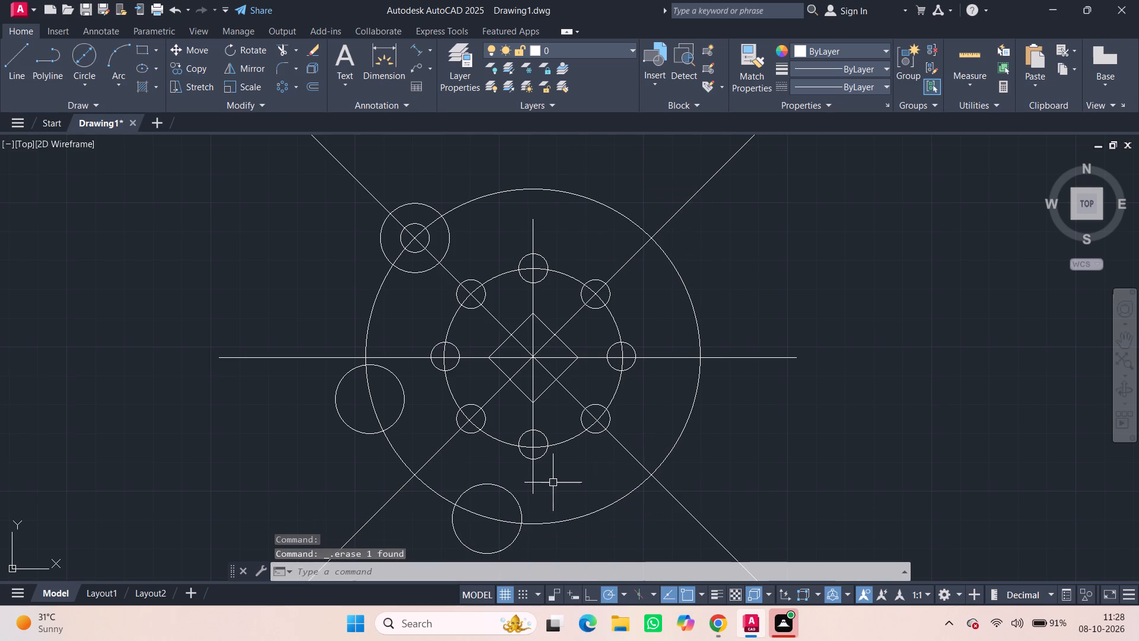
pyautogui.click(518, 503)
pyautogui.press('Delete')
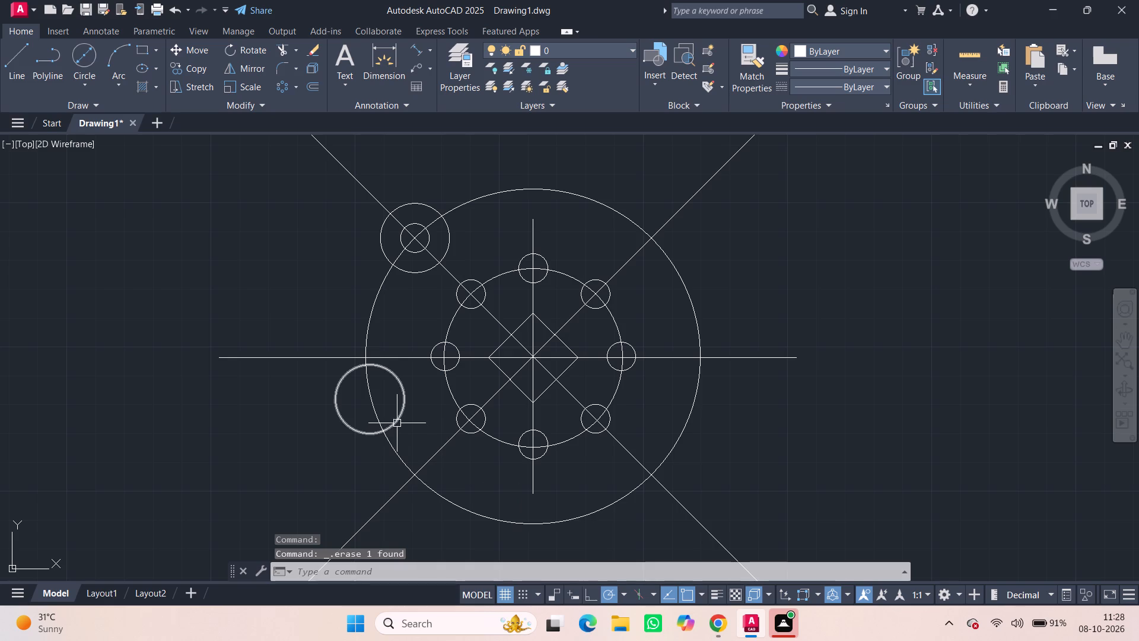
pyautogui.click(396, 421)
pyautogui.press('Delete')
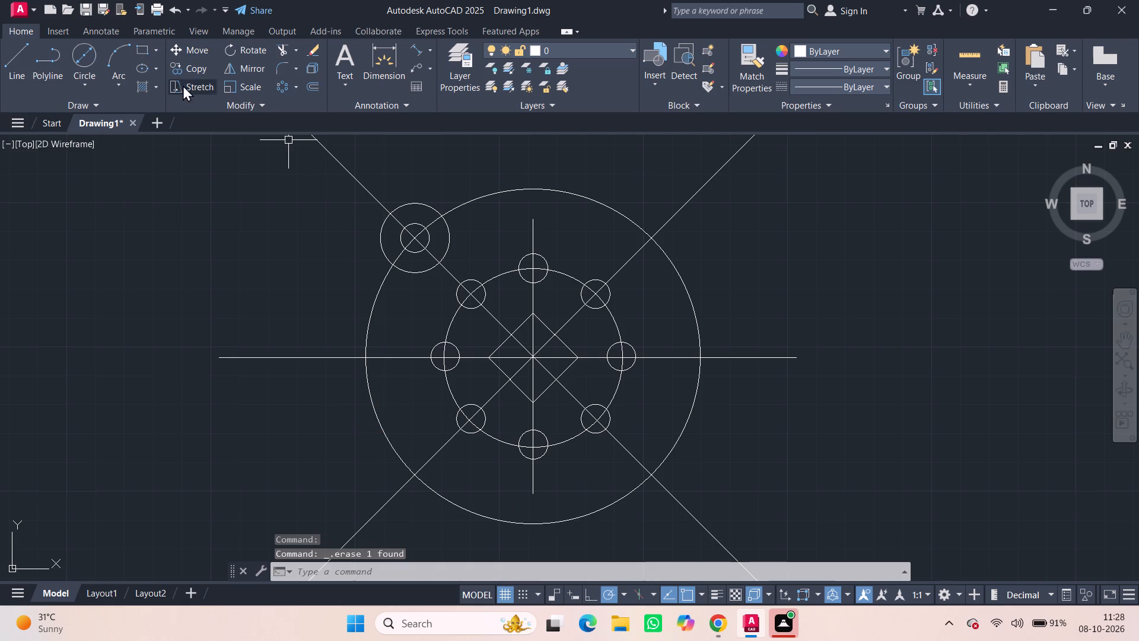
# Create a polar array of the radius 12 circle around the diamond's centre with 4 items over 360°.
pyautogui.click(278, 87)
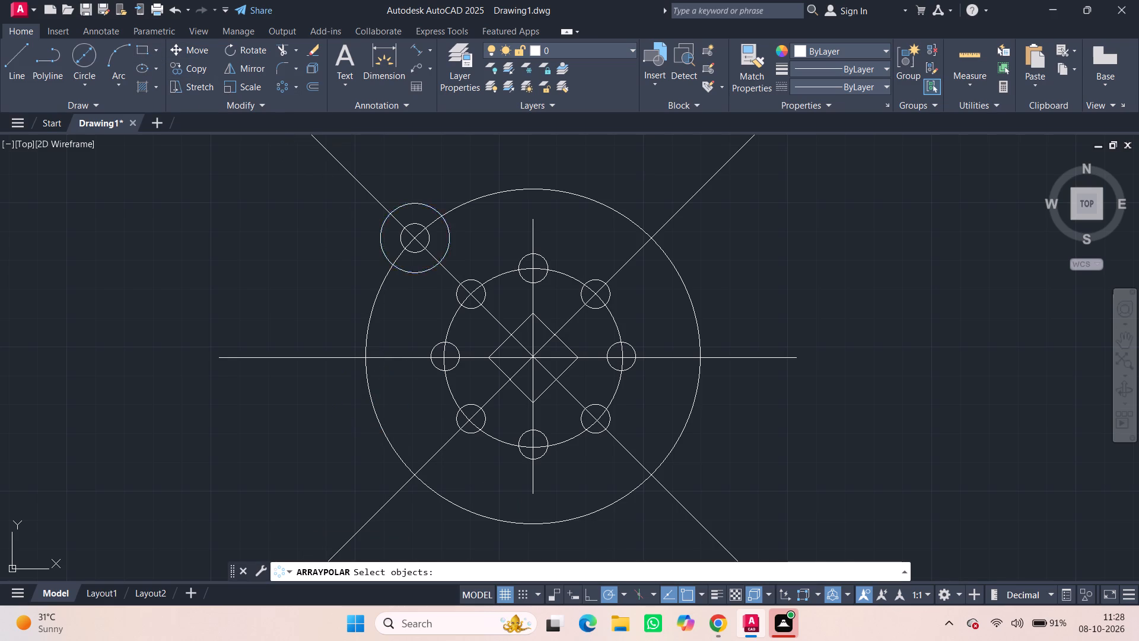
pyautogui.click(419, 204)
pyautogui.press('Return')
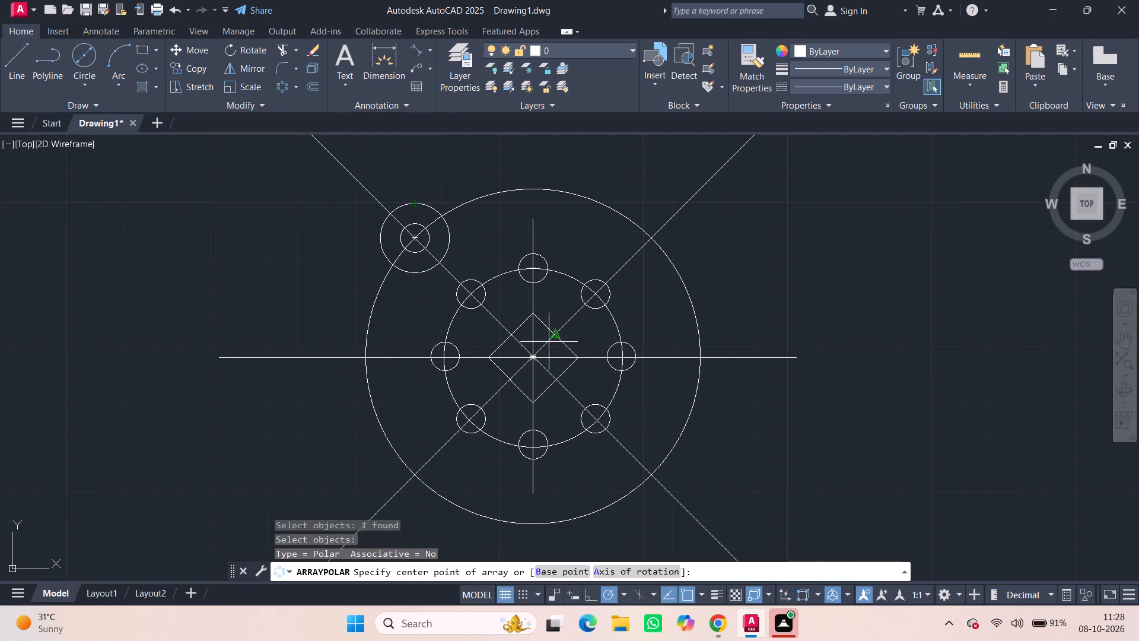
pyautogui.click(532, 357)
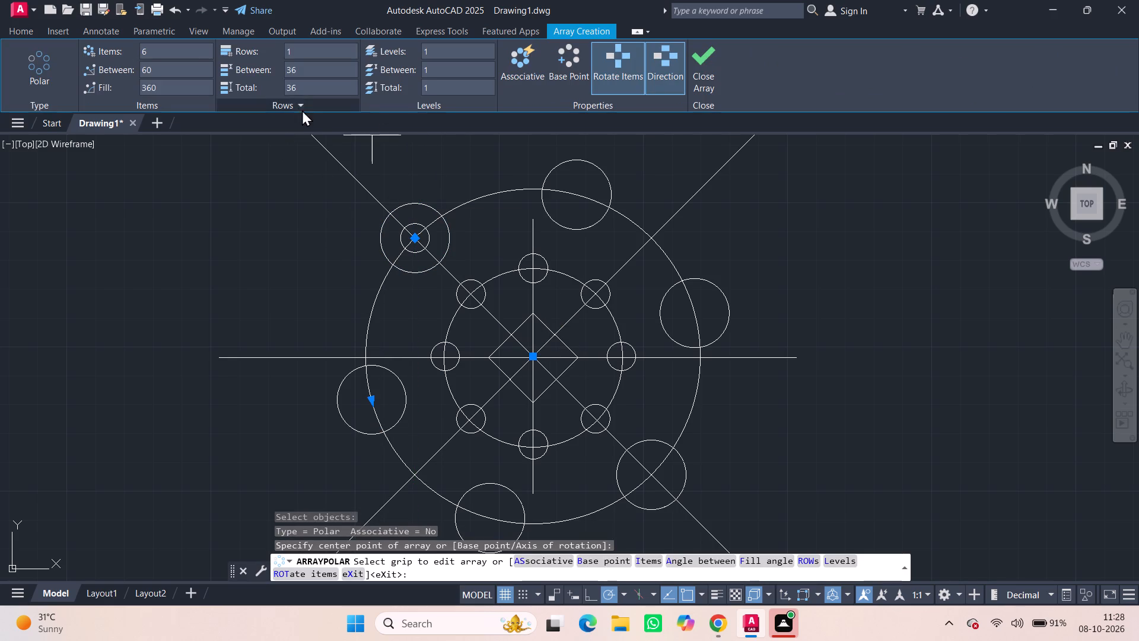
pyautogui.click(173, 55)
pyautogui.press('BackSpace')
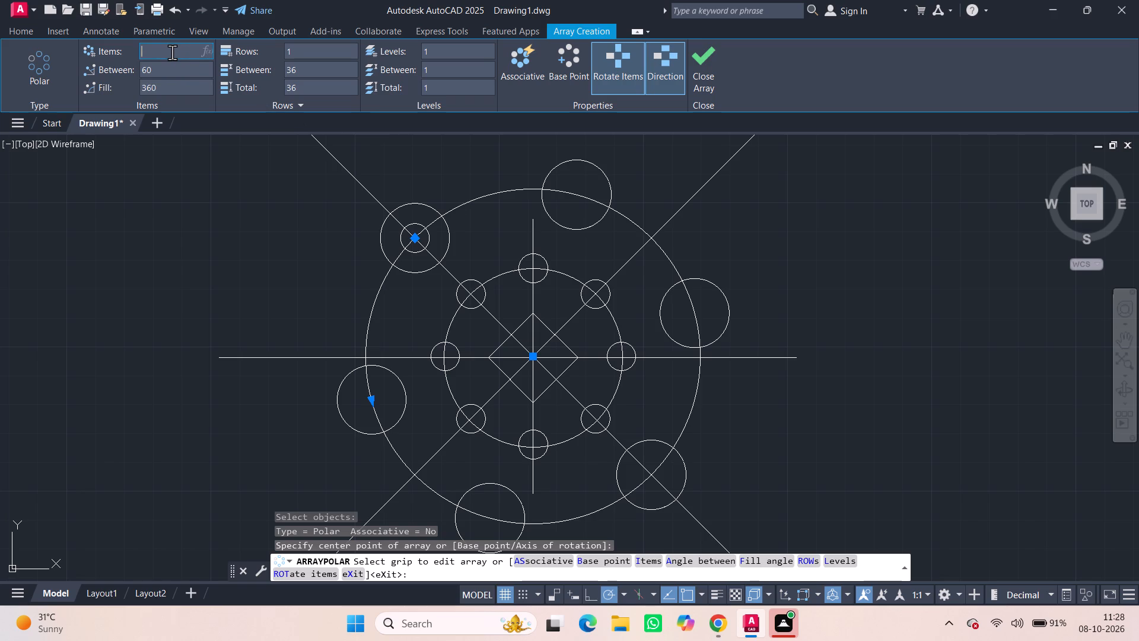
pyautogui.press('BackSpace')
pyautogui.press('4')
pyautogui.press('Return')
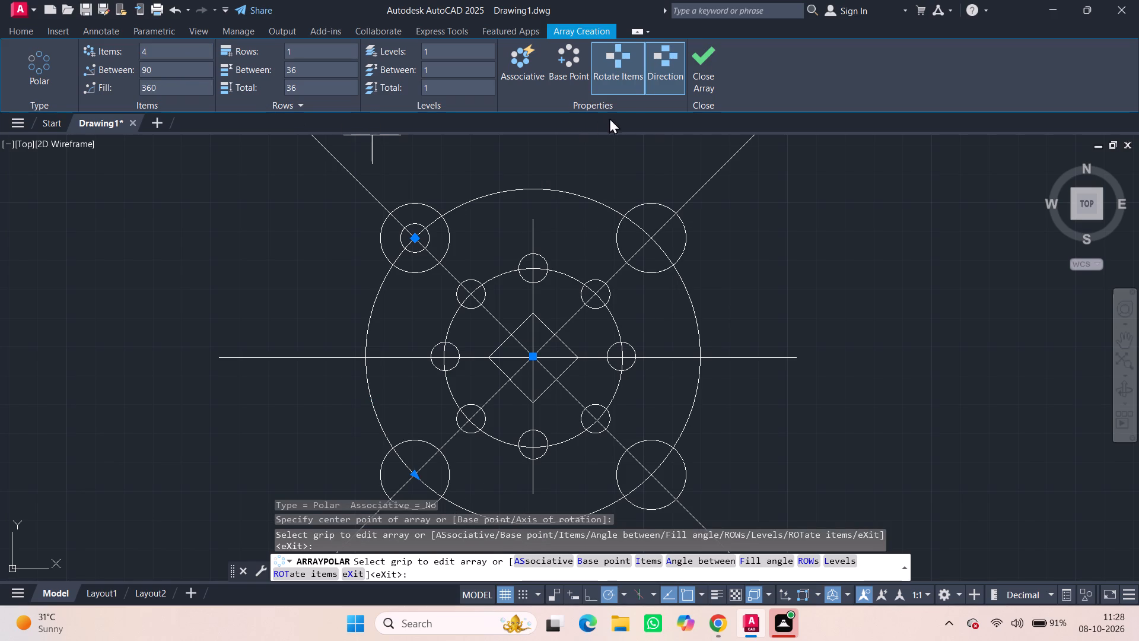
pyautogui.click(703, 58)
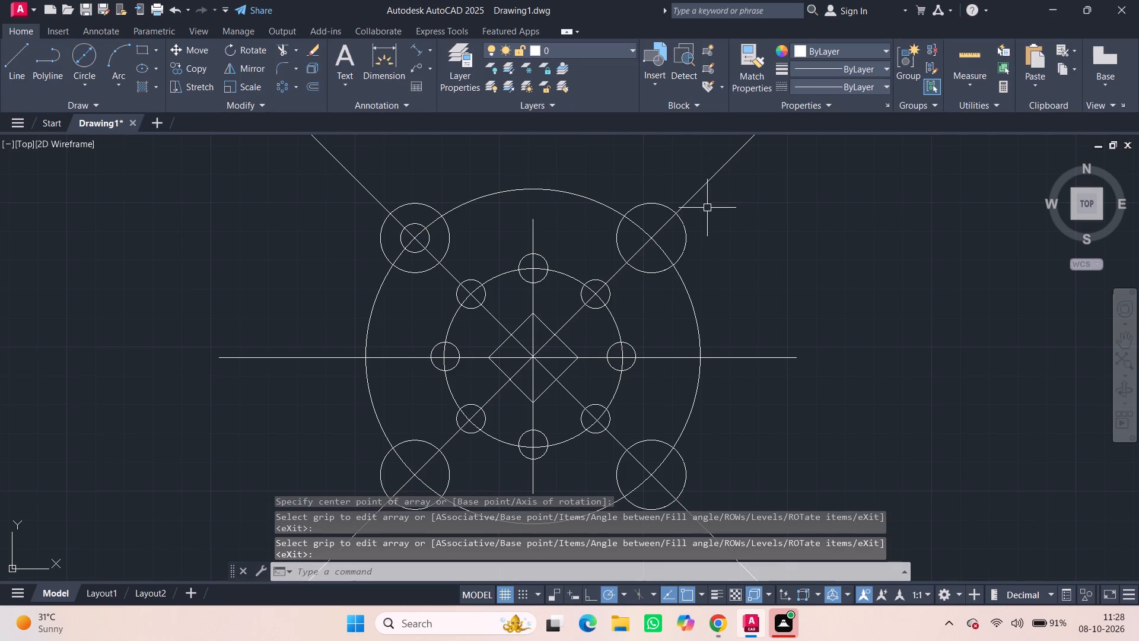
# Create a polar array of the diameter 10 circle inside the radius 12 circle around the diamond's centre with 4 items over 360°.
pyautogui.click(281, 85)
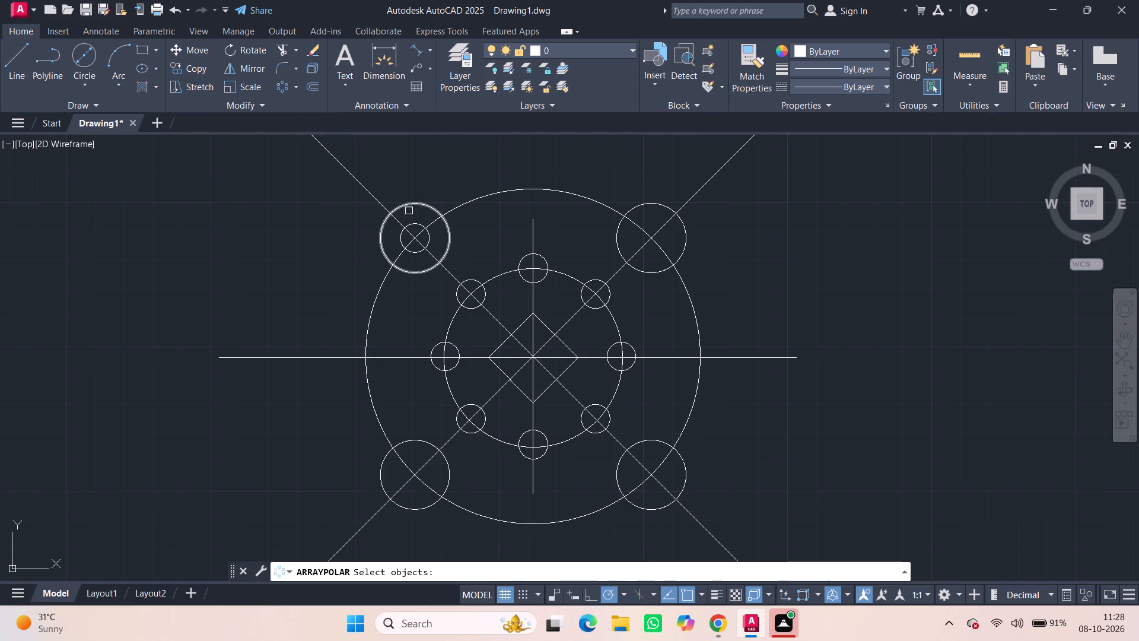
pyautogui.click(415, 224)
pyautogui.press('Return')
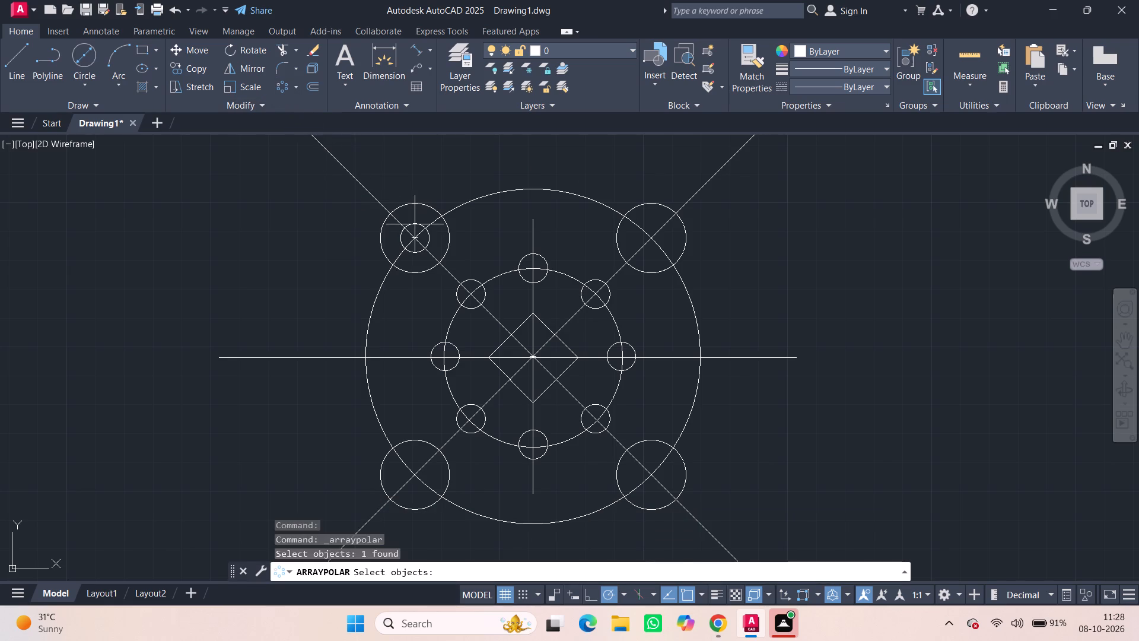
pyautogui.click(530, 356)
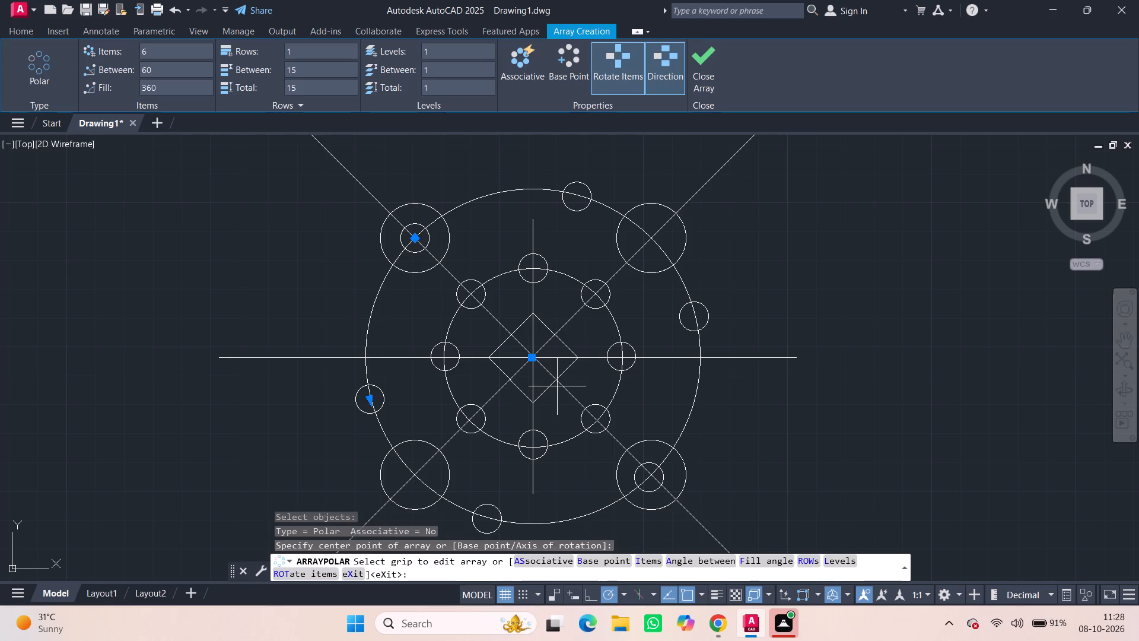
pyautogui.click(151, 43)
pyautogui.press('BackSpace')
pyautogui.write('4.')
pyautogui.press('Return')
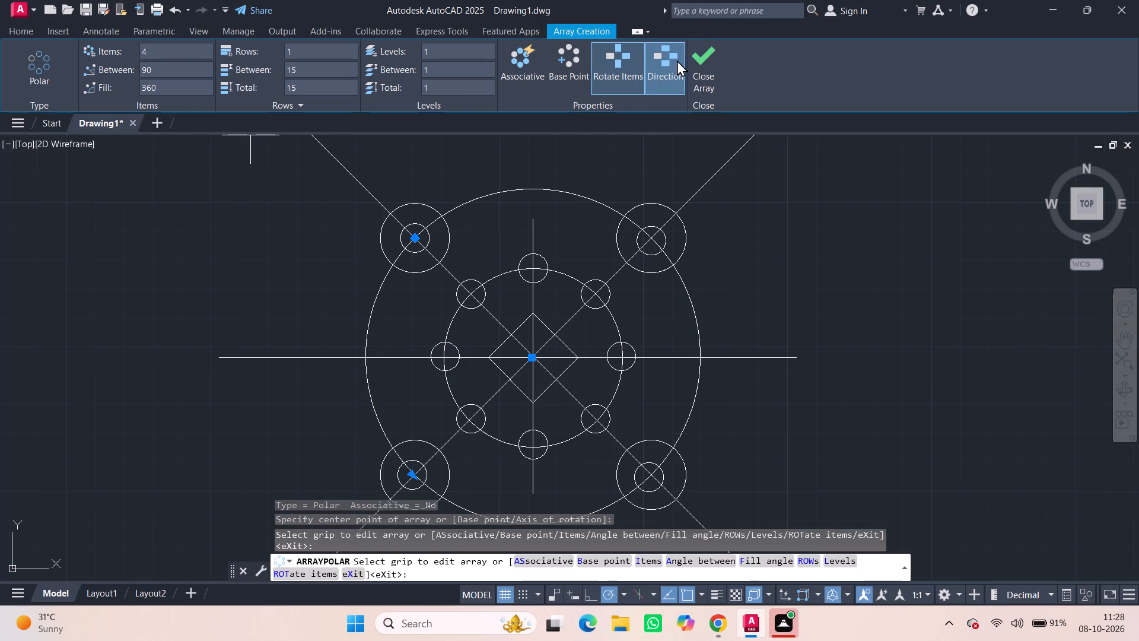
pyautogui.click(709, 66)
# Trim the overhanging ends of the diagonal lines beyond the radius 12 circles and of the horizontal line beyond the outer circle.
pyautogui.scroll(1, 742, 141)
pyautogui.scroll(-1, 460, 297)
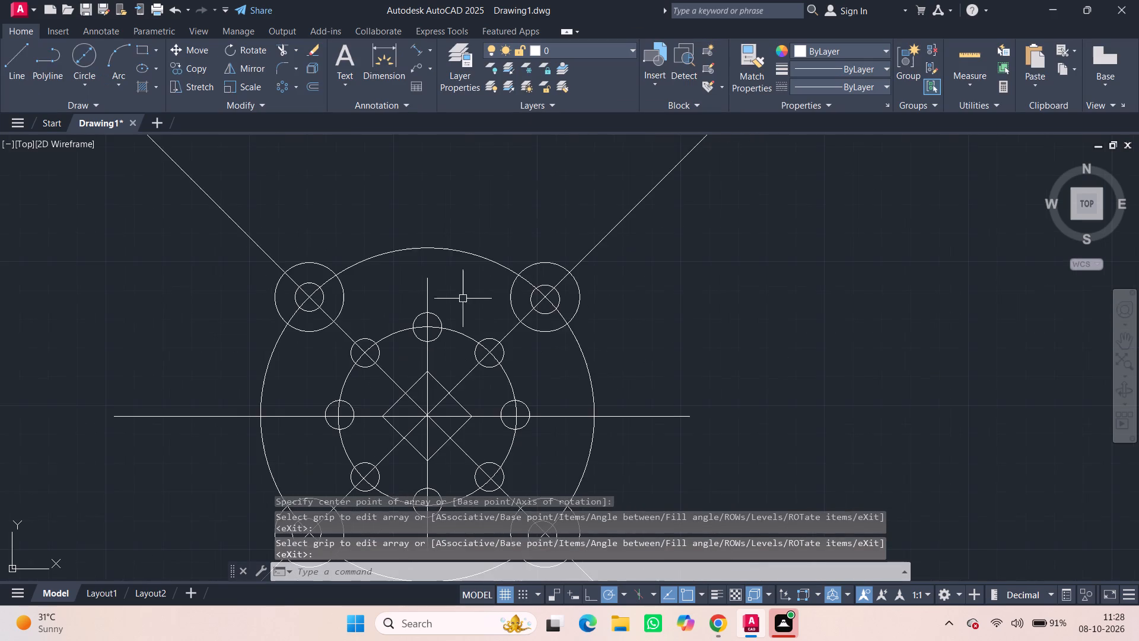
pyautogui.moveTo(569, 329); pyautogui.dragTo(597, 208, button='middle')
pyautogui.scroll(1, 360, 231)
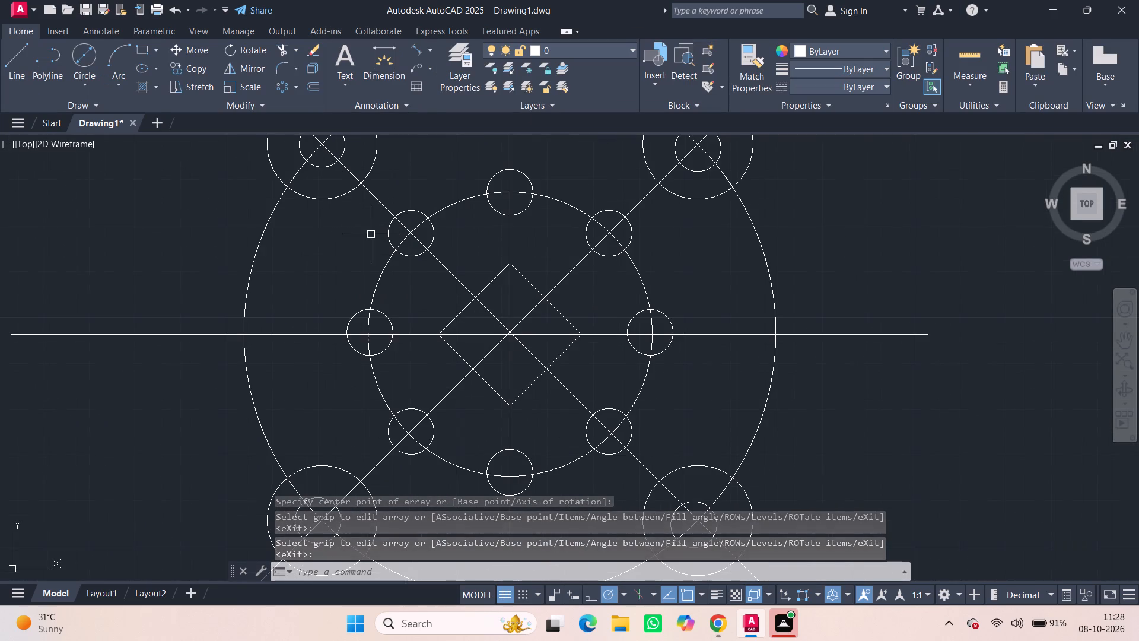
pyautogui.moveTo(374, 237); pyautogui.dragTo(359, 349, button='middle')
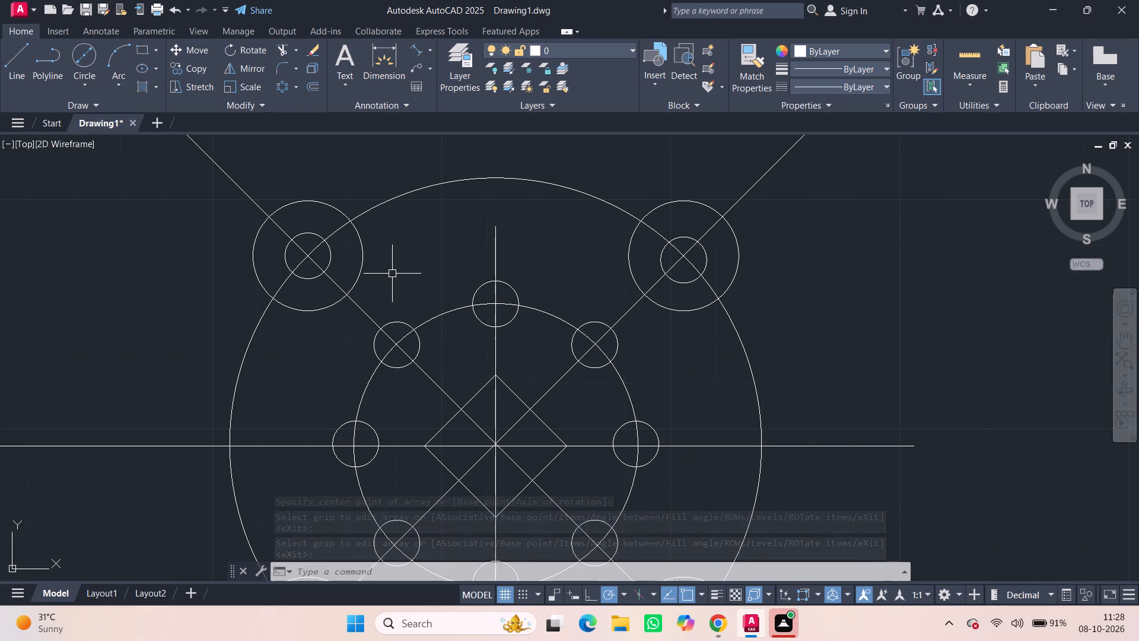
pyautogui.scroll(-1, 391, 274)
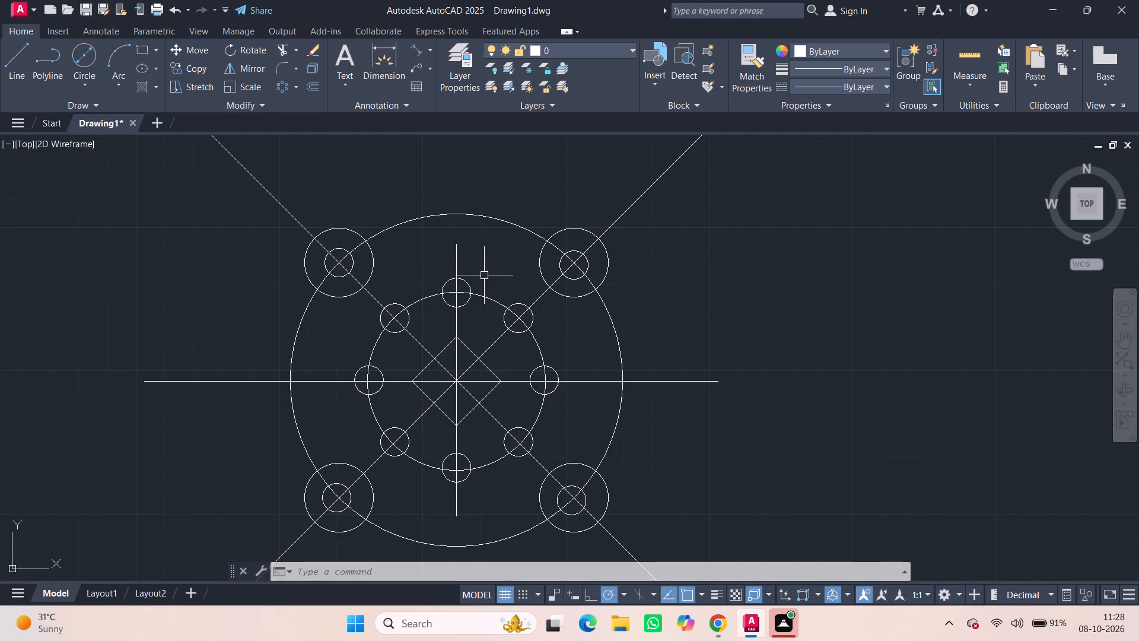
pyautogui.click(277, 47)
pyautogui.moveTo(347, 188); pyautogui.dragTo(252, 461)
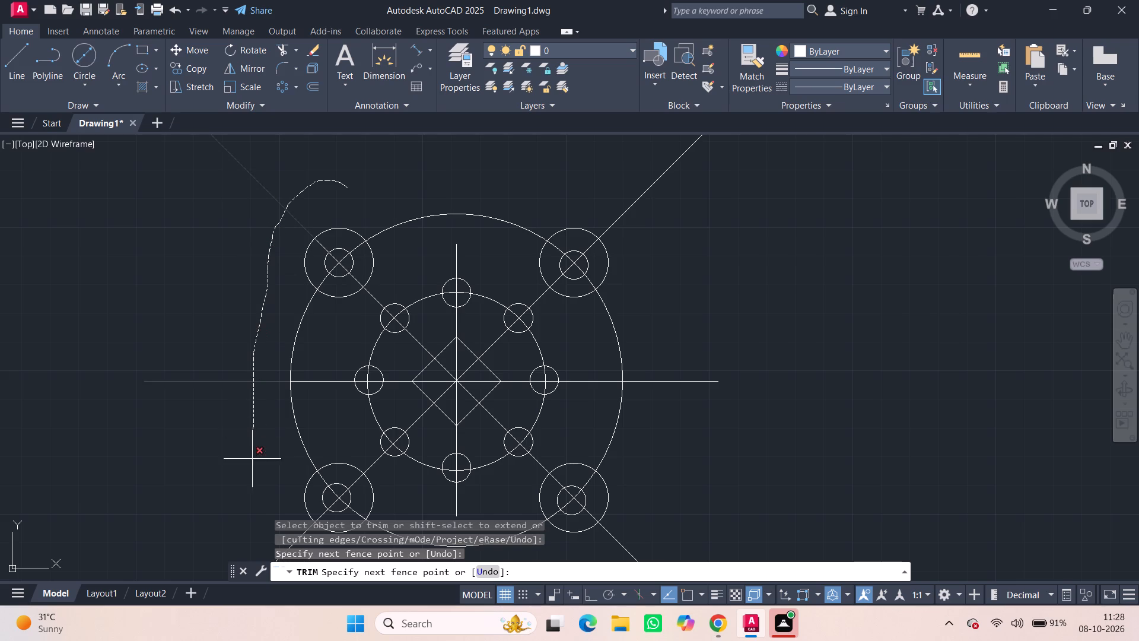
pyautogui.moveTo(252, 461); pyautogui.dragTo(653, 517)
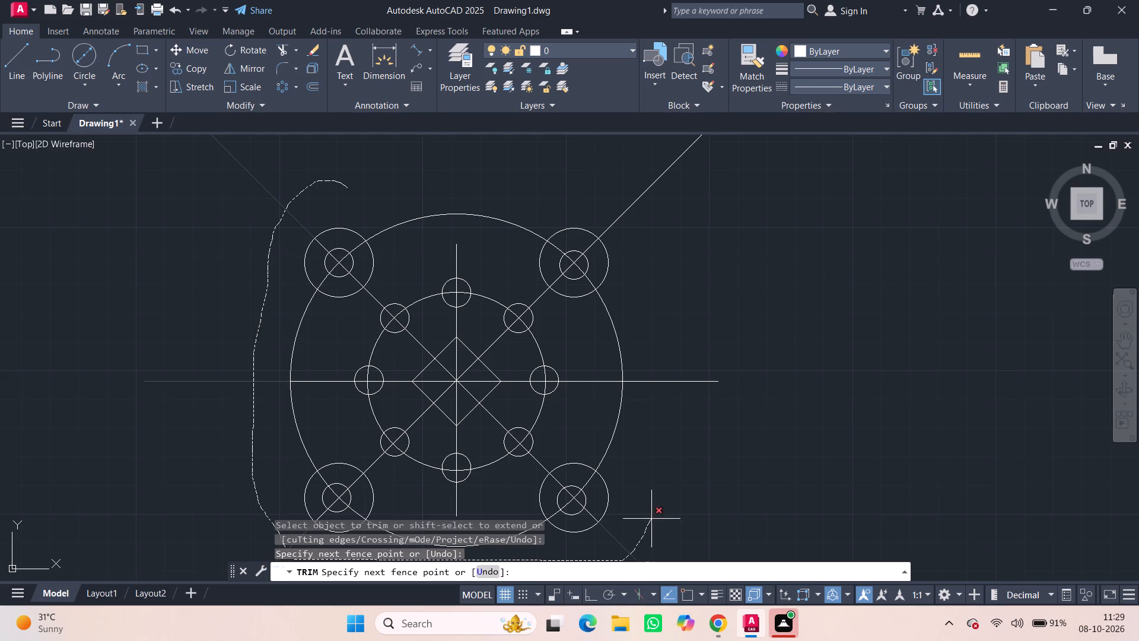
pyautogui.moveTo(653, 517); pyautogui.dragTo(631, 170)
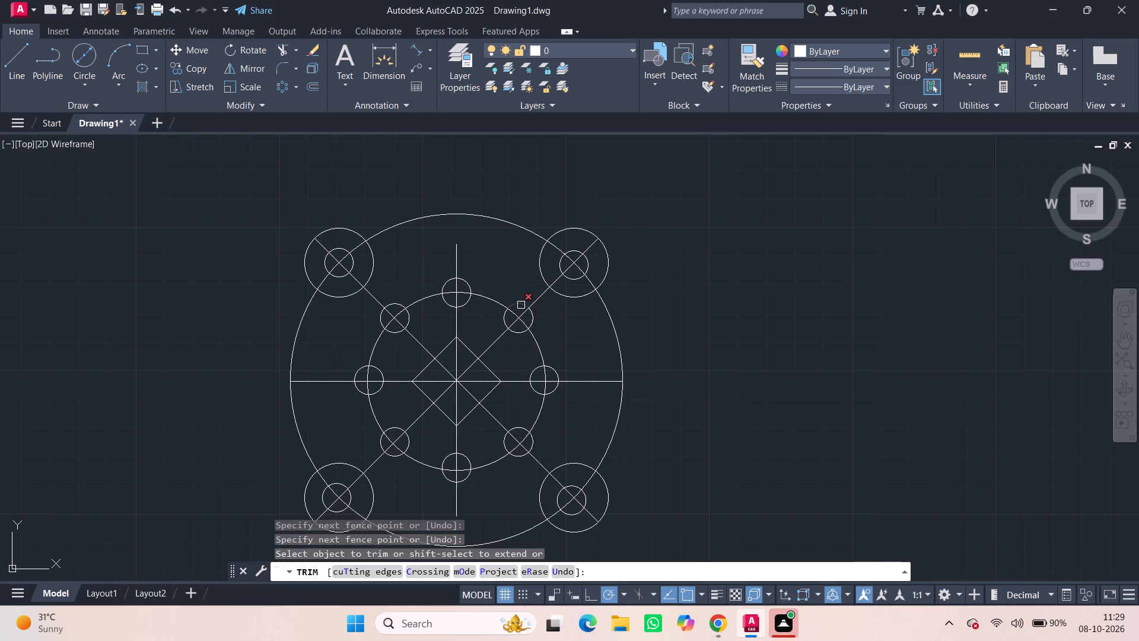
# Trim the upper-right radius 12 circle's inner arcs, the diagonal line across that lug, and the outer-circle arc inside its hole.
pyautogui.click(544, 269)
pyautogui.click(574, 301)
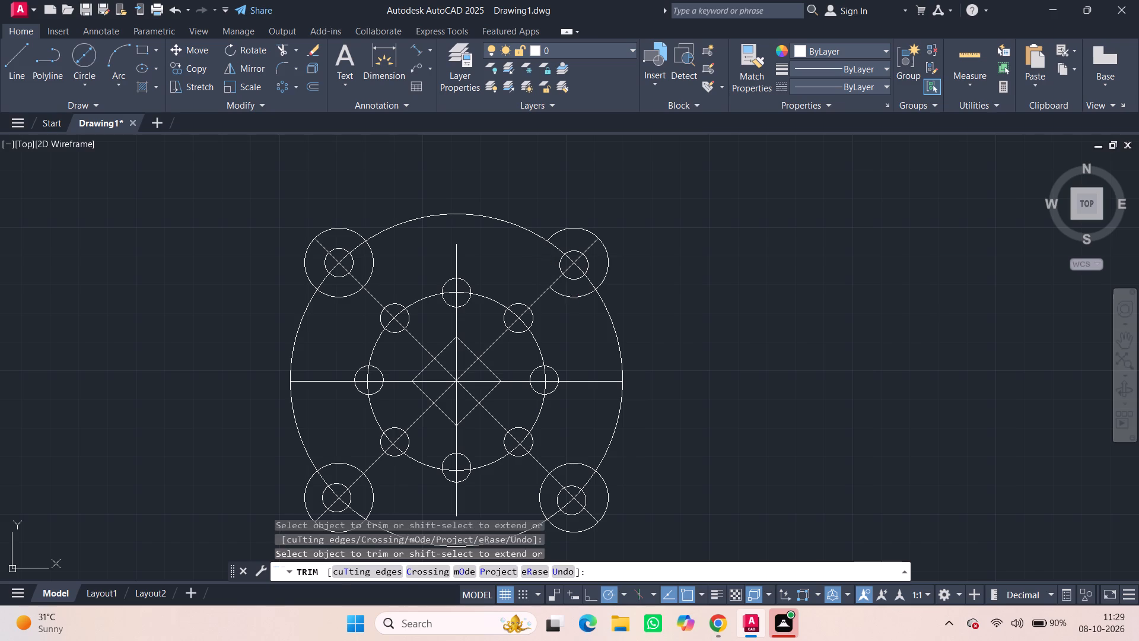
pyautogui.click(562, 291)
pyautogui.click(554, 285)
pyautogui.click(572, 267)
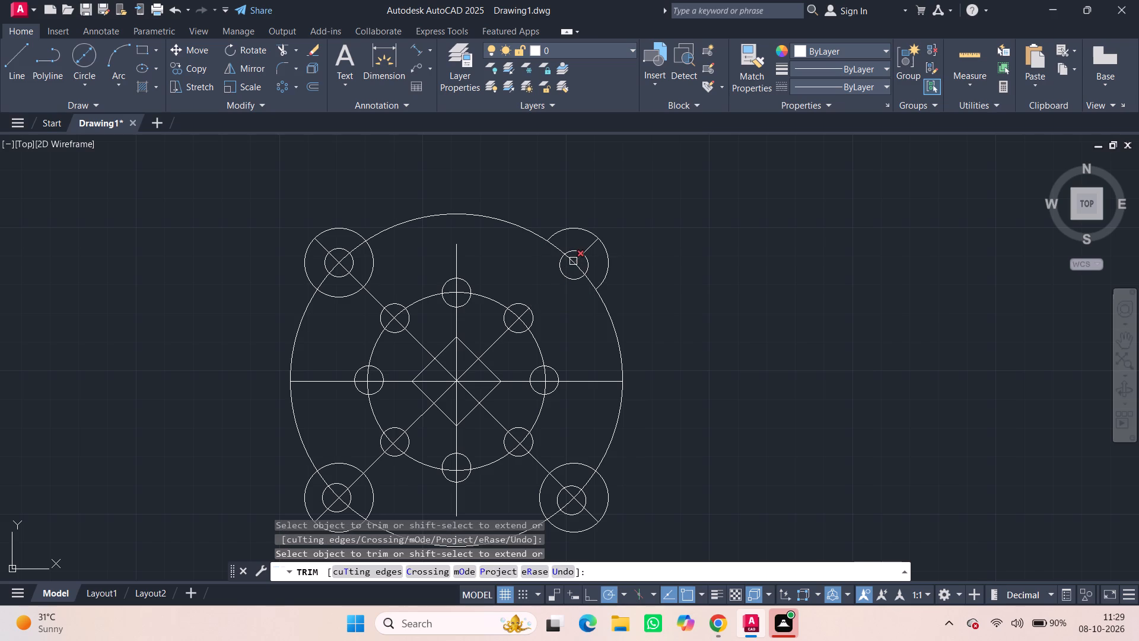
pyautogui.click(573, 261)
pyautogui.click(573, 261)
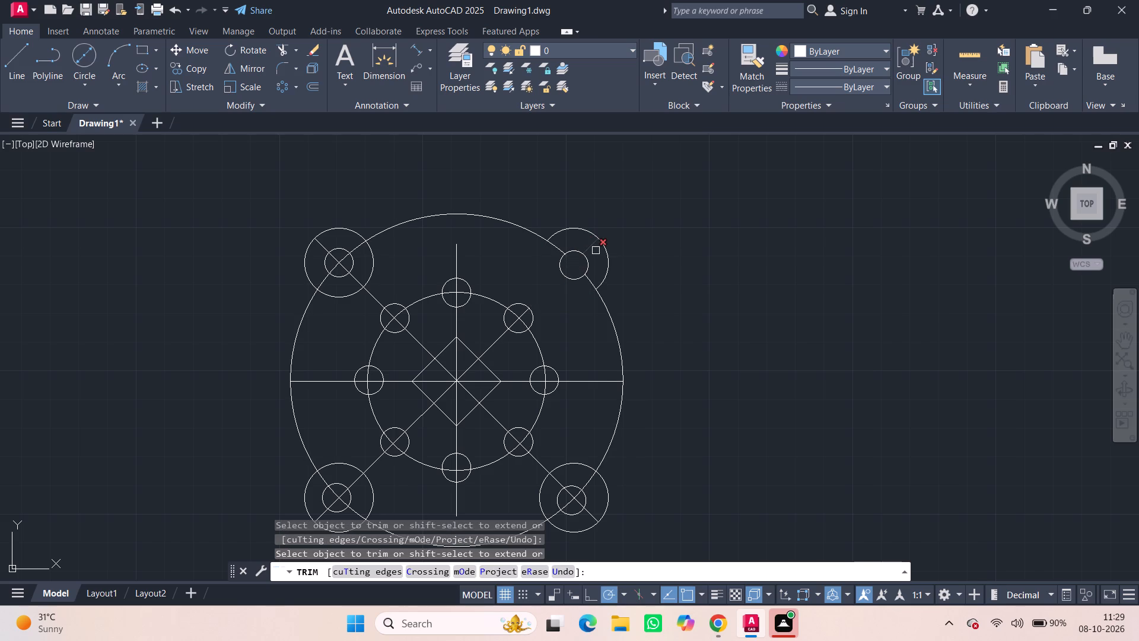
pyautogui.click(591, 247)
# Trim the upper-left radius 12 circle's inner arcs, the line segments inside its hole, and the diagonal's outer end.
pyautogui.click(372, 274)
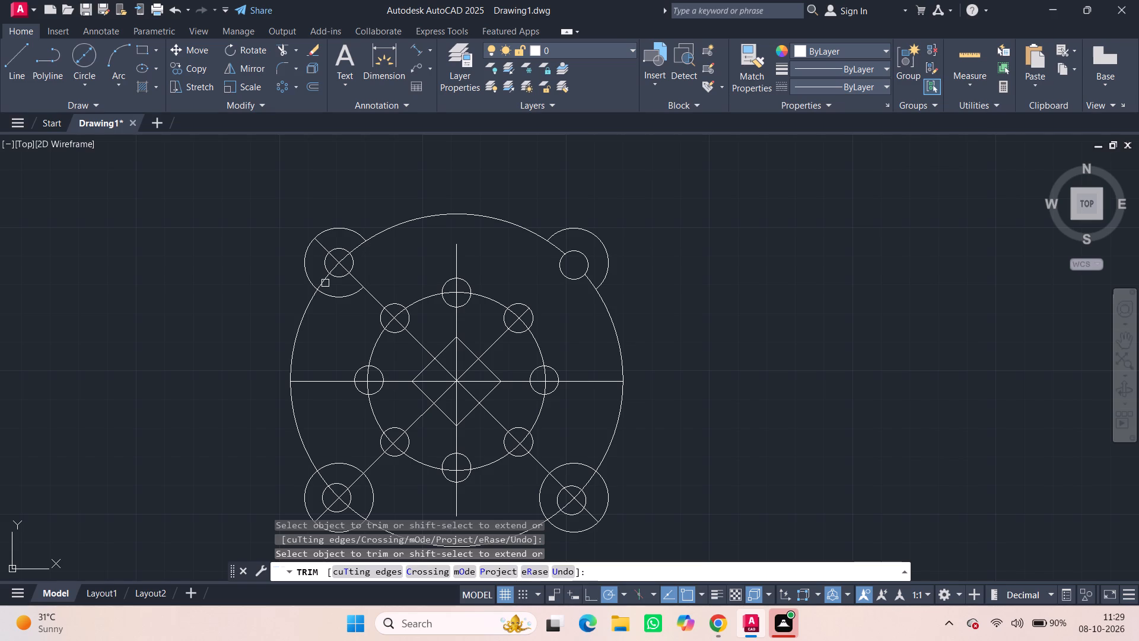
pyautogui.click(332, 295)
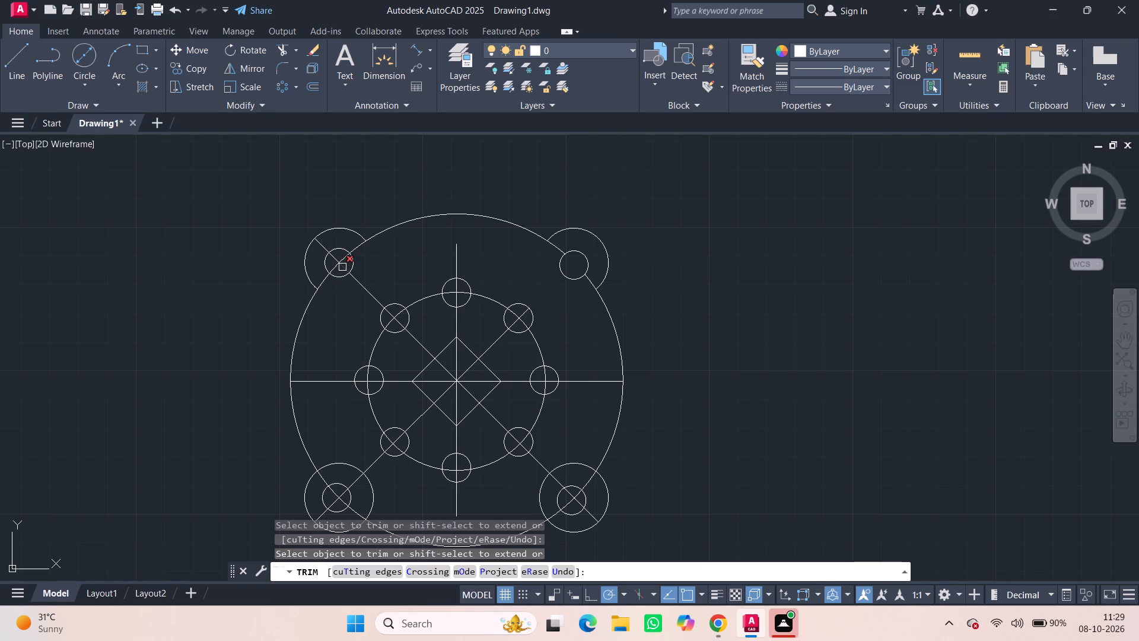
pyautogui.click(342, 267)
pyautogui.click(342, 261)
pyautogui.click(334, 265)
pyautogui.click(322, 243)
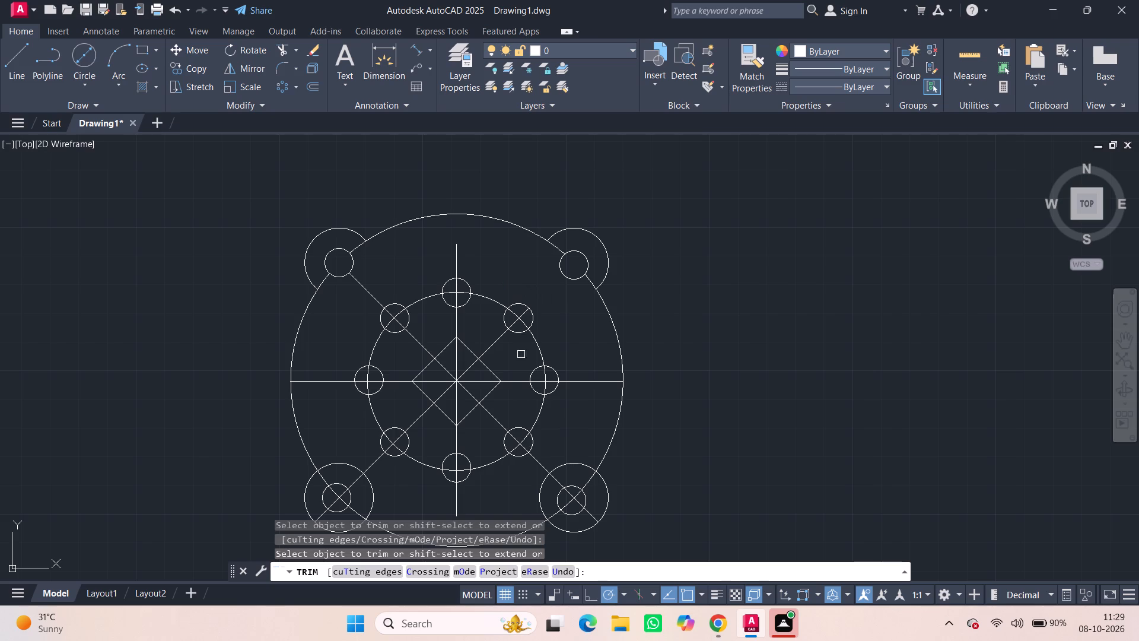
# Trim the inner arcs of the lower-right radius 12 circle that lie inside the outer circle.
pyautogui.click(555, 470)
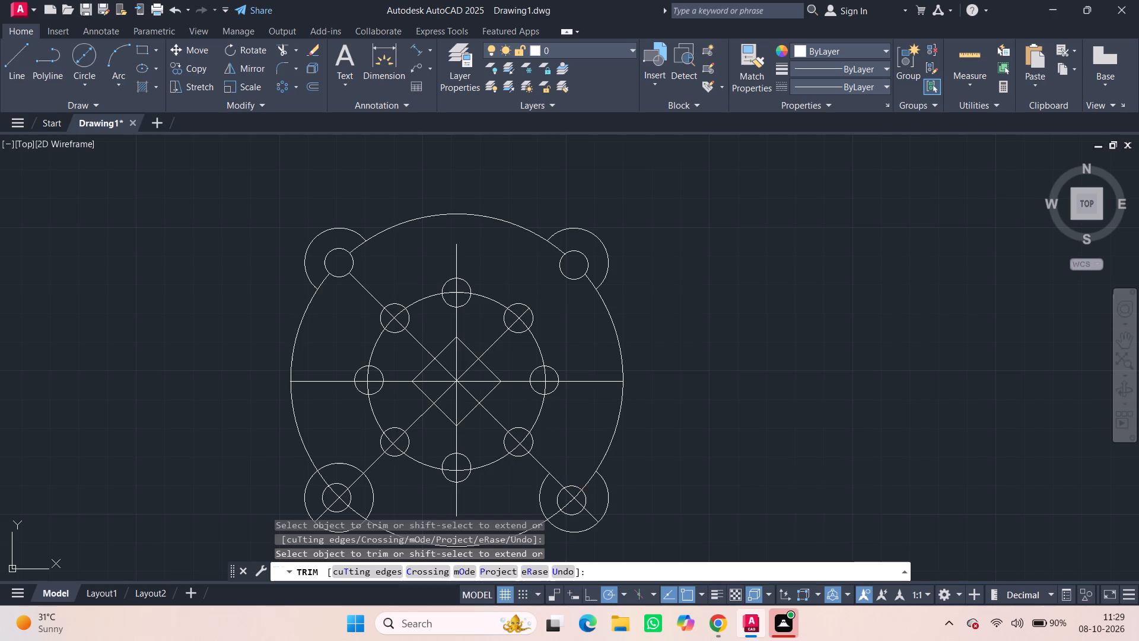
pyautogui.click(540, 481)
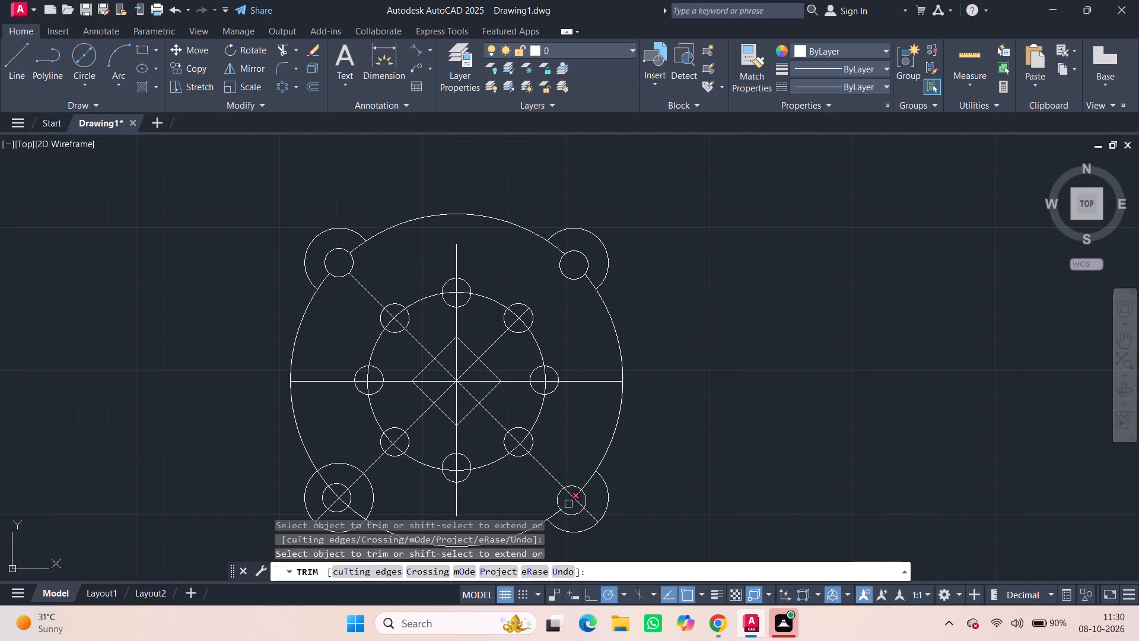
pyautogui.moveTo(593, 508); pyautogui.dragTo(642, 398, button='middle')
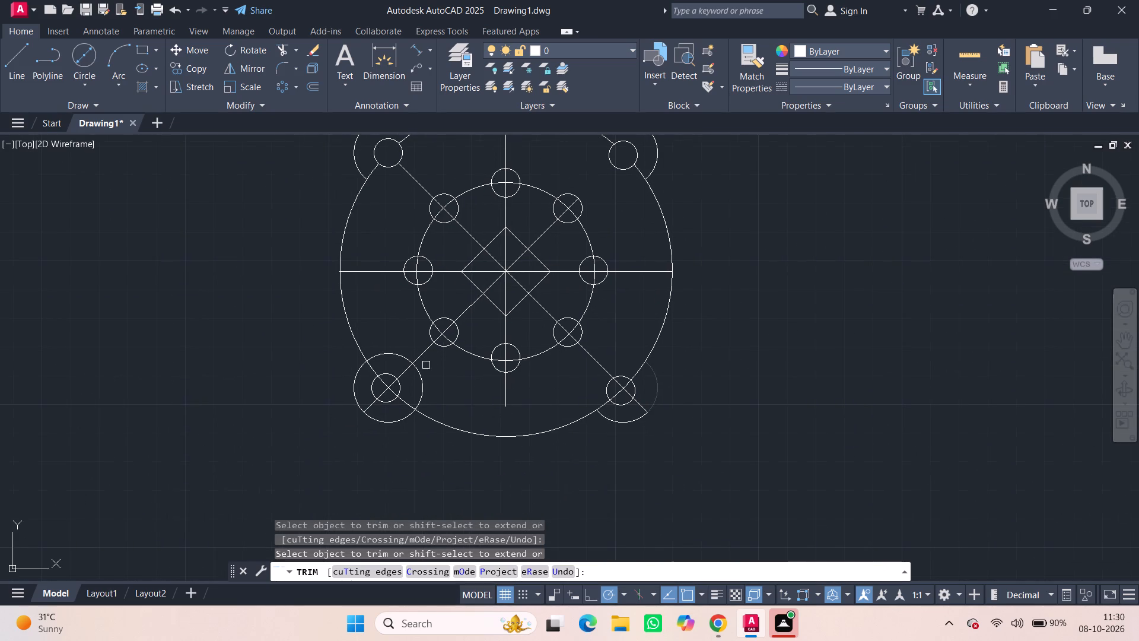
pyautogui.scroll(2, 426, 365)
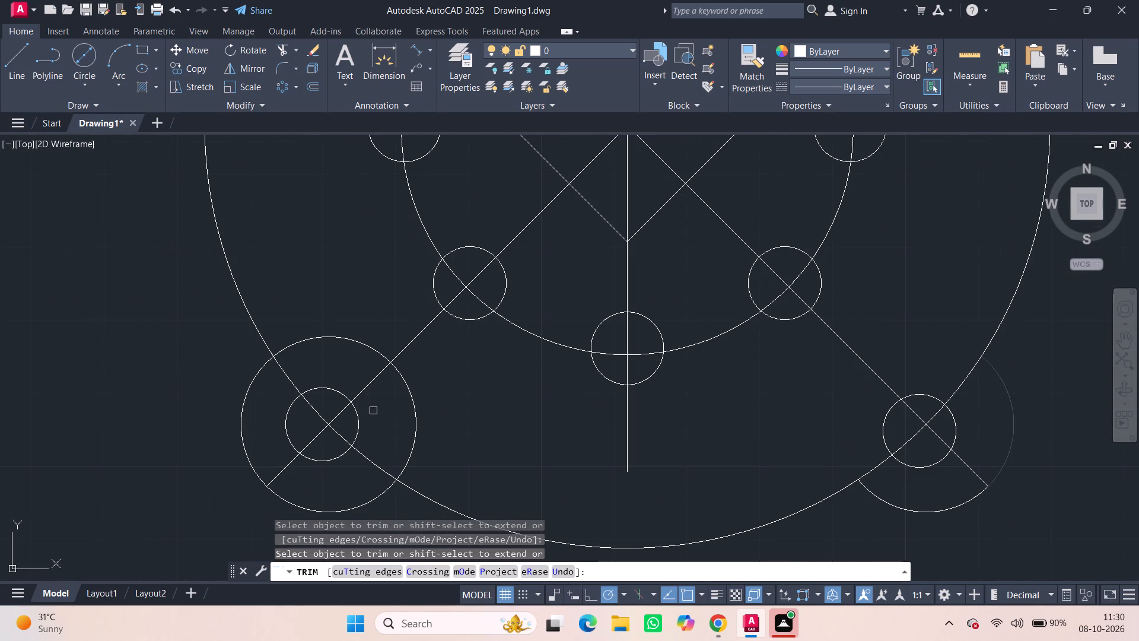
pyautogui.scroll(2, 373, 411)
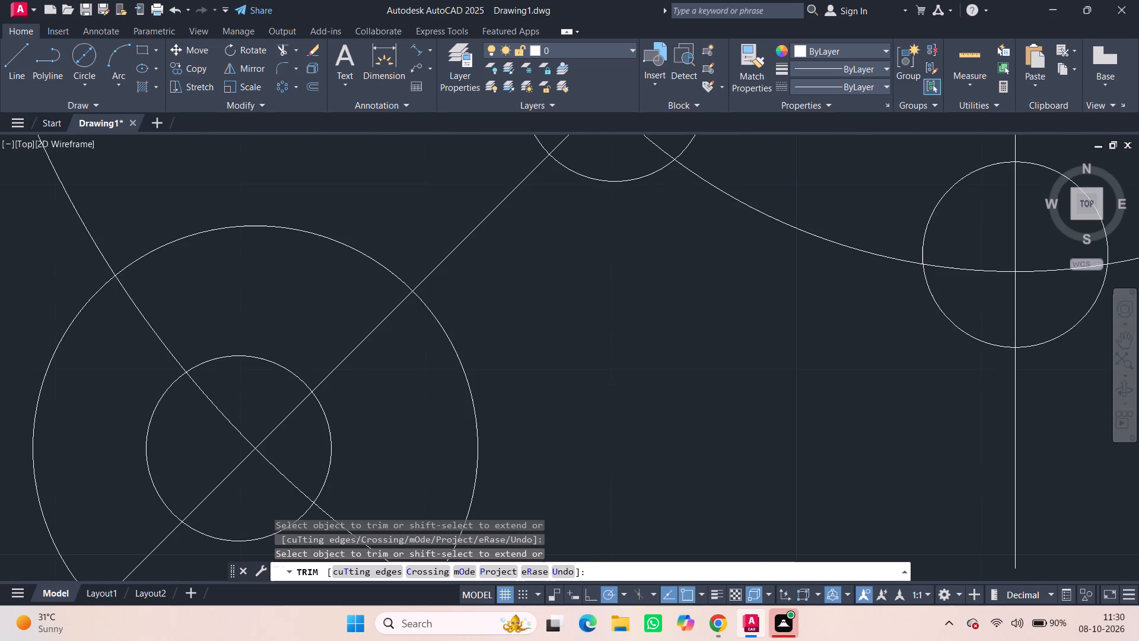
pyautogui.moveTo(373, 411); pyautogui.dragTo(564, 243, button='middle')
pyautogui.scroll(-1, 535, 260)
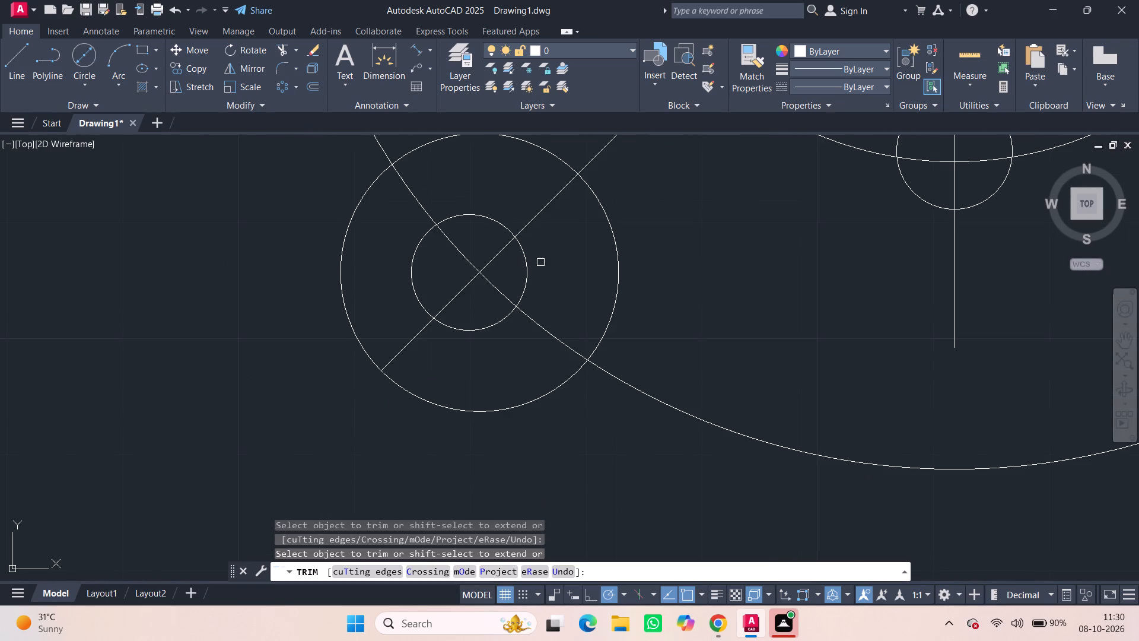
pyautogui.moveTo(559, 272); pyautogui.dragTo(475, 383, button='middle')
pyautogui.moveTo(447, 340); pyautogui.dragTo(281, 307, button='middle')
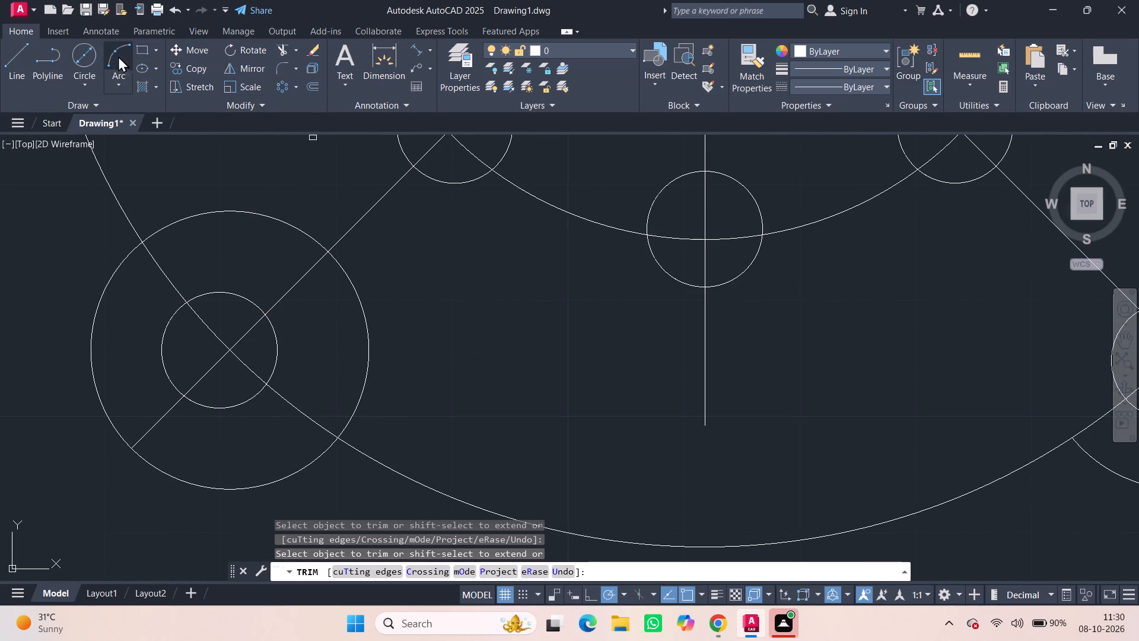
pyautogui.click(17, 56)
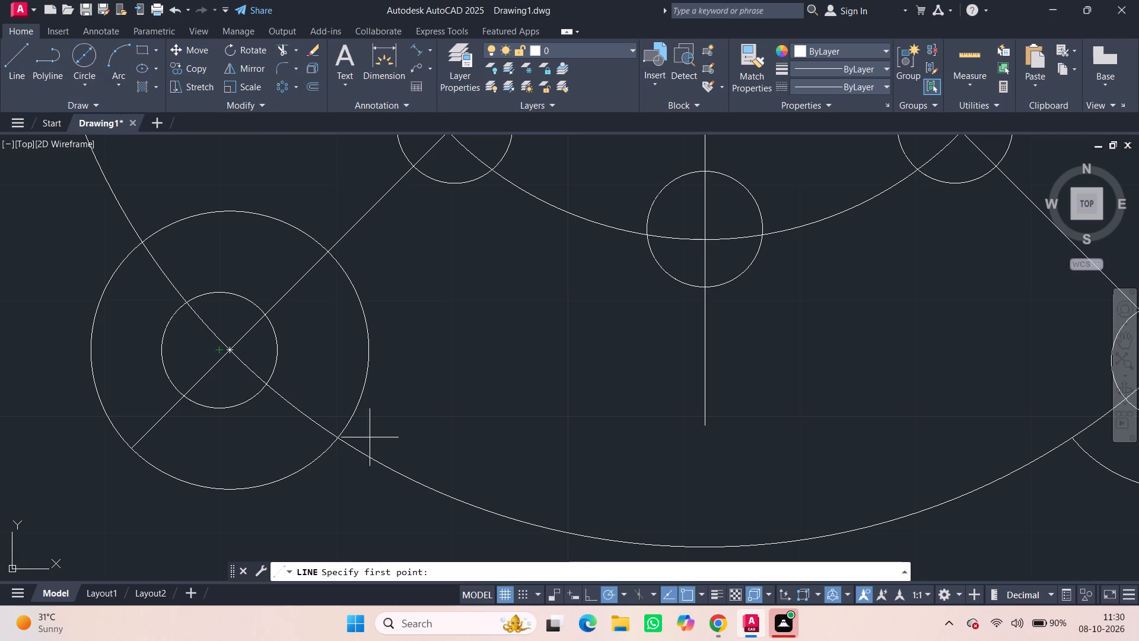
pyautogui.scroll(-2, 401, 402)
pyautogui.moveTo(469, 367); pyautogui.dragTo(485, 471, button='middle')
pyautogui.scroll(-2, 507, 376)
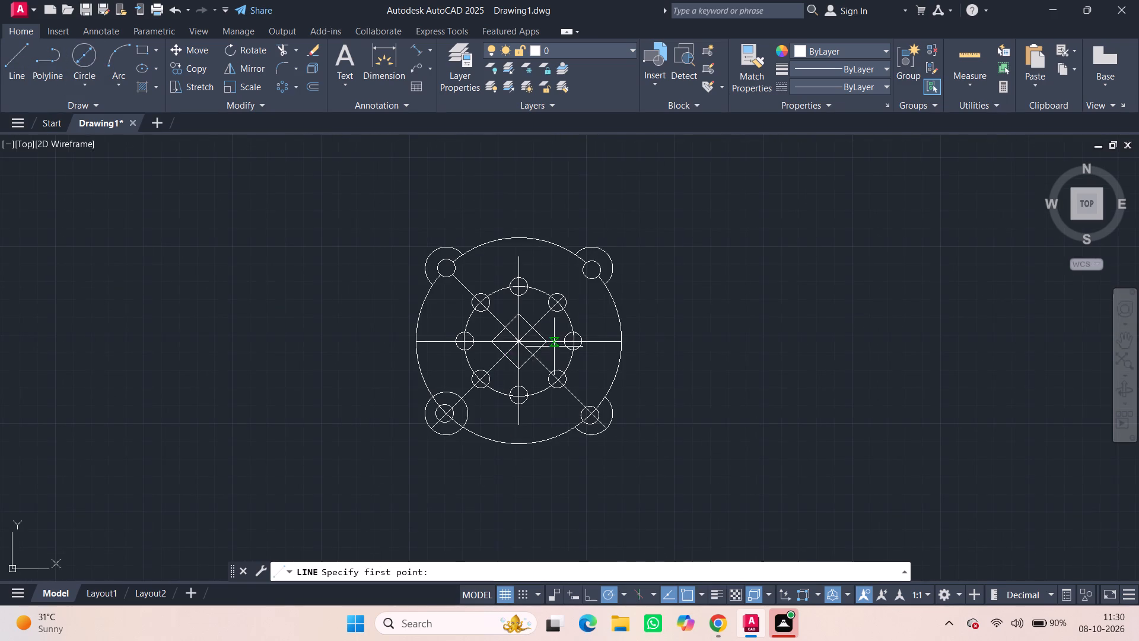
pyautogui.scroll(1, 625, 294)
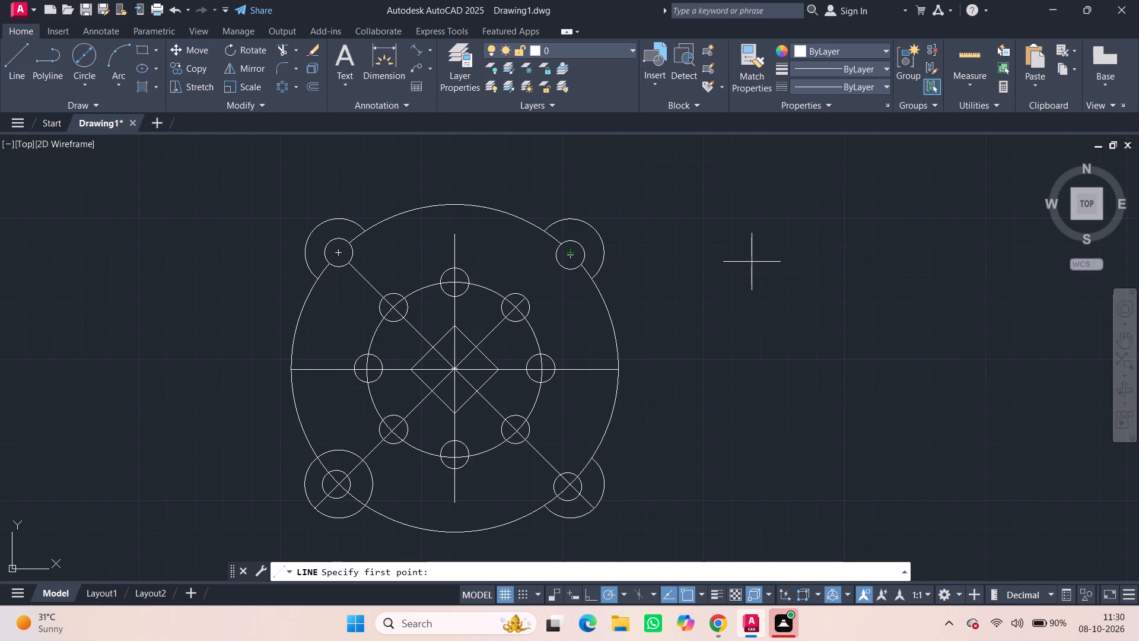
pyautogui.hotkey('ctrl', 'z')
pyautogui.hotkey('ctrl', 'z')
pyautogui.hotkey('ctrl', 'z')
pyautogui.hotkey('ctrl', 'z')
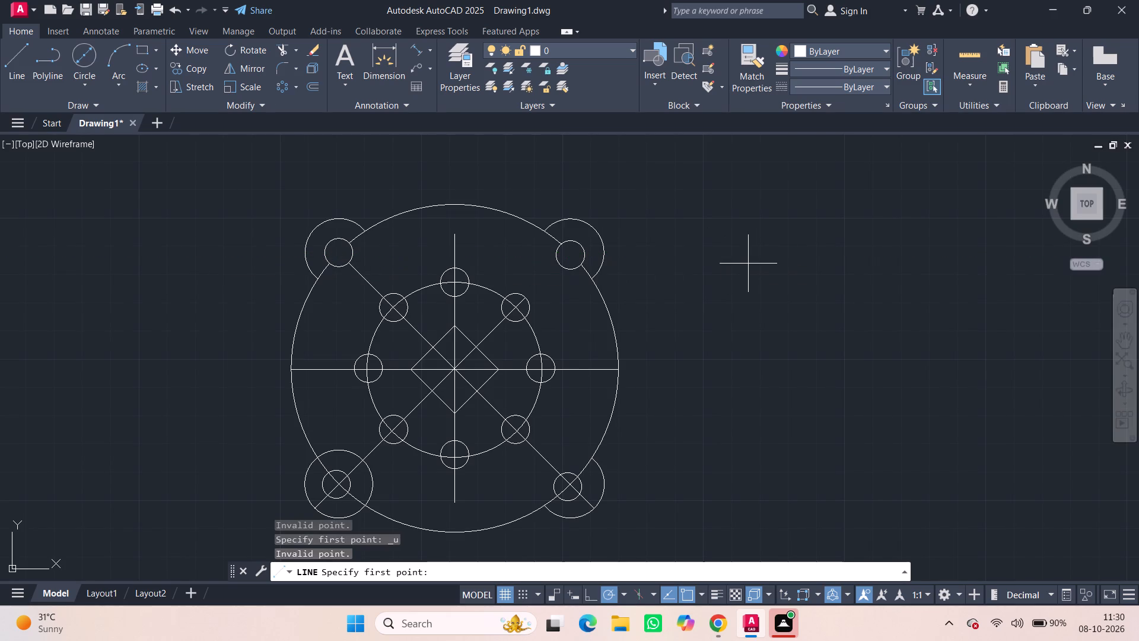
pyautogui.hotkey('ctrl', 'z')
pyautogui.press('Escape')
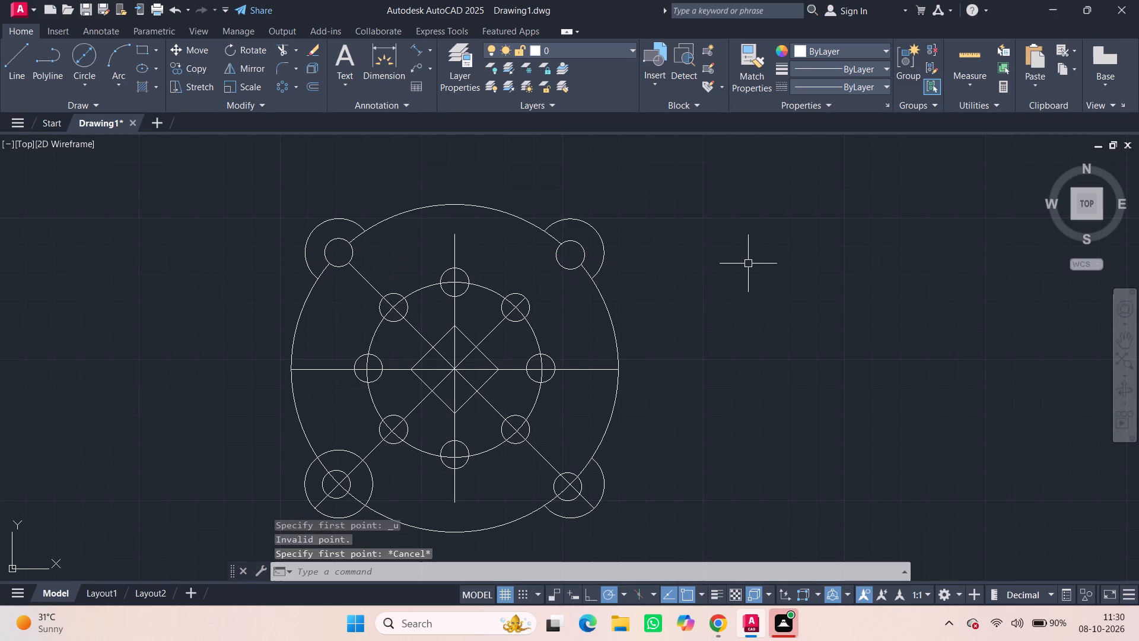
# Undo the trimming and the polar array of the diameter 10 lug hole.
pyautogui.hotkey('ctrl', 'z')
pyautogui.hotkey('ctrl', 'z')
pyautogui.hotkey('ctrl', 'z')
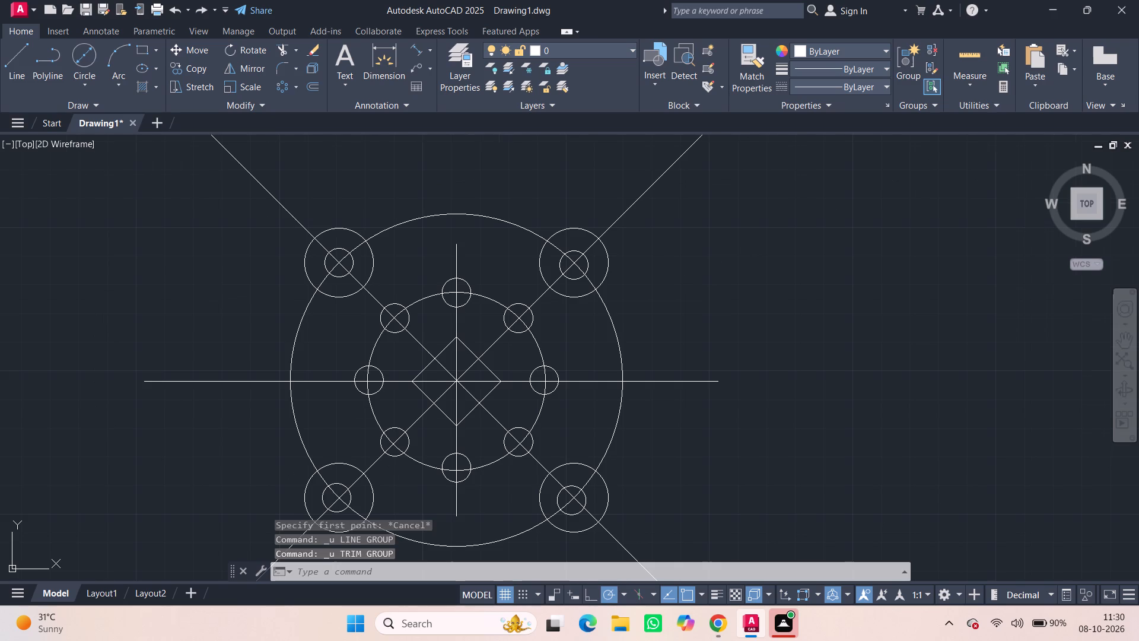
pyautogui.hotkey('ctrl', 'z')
# Undo the polar array of the radius 12 circle, leaving only the upper-left original.
pyautogui.hotkey('ctrl', 'z')
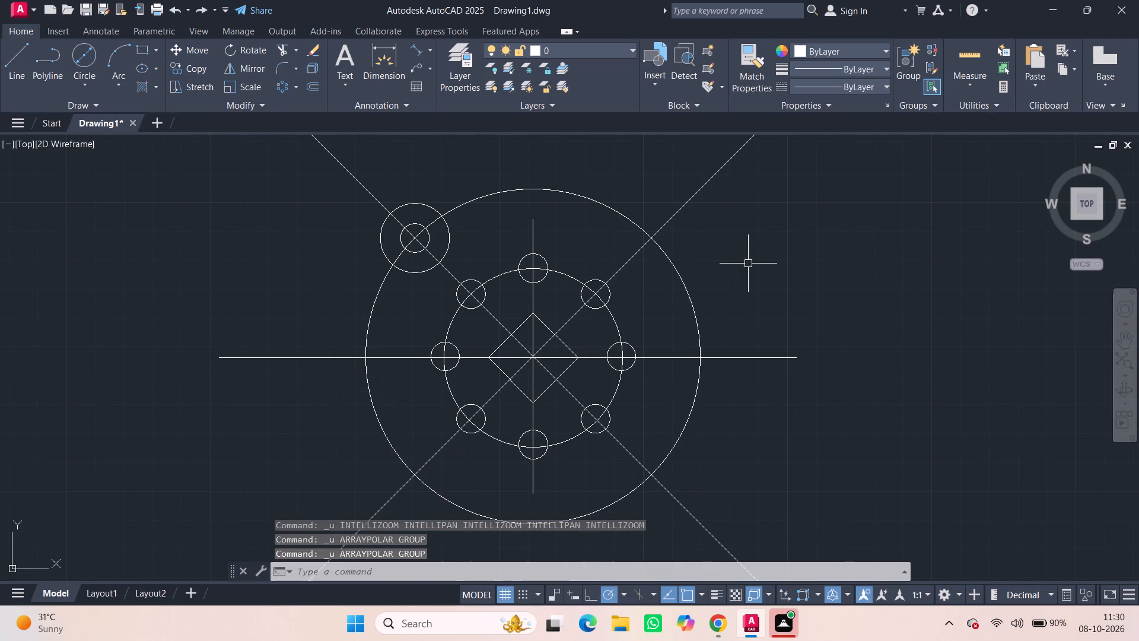
# Undo the erasing of the unwanted radius 12 circle copies and the polar array that produced them.
pyautogui.hotkey('ctrl', 'z')
pyautogui.hotkey('ctrl', 'z')
pyautogui.hotkey('ctrl', 'z')
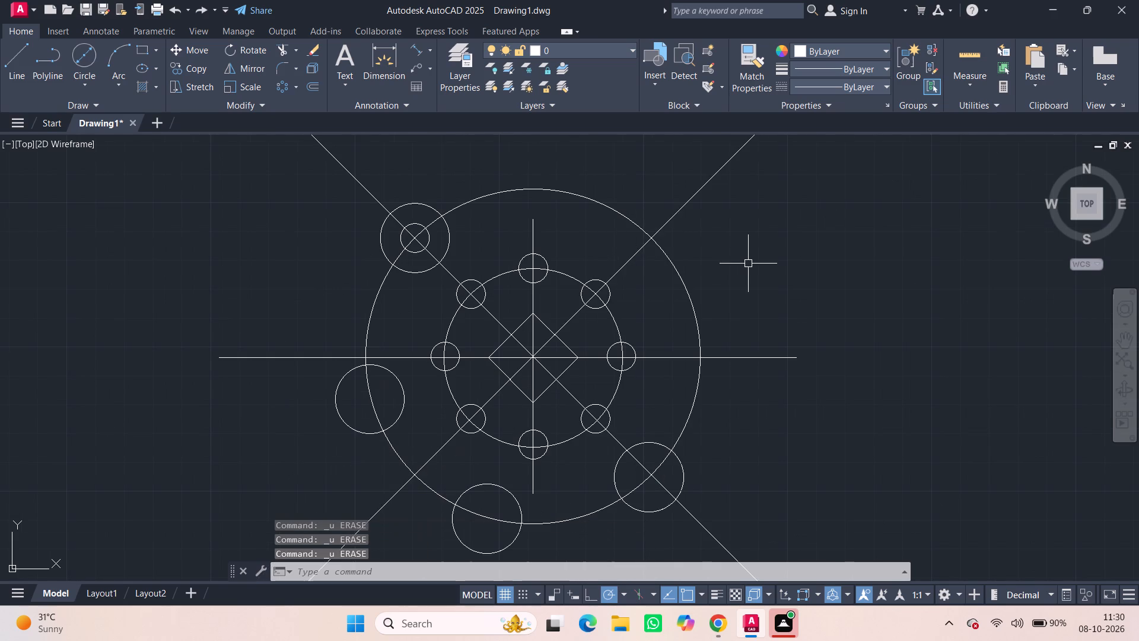
pyautogui.hotkey('ctrl', 'z')
pyautogui.hotkey('ctrl', 'z')
pyautogui.hotkey('ctrl', 'z')
pyautogui.hotkey('ctrl', 'z')
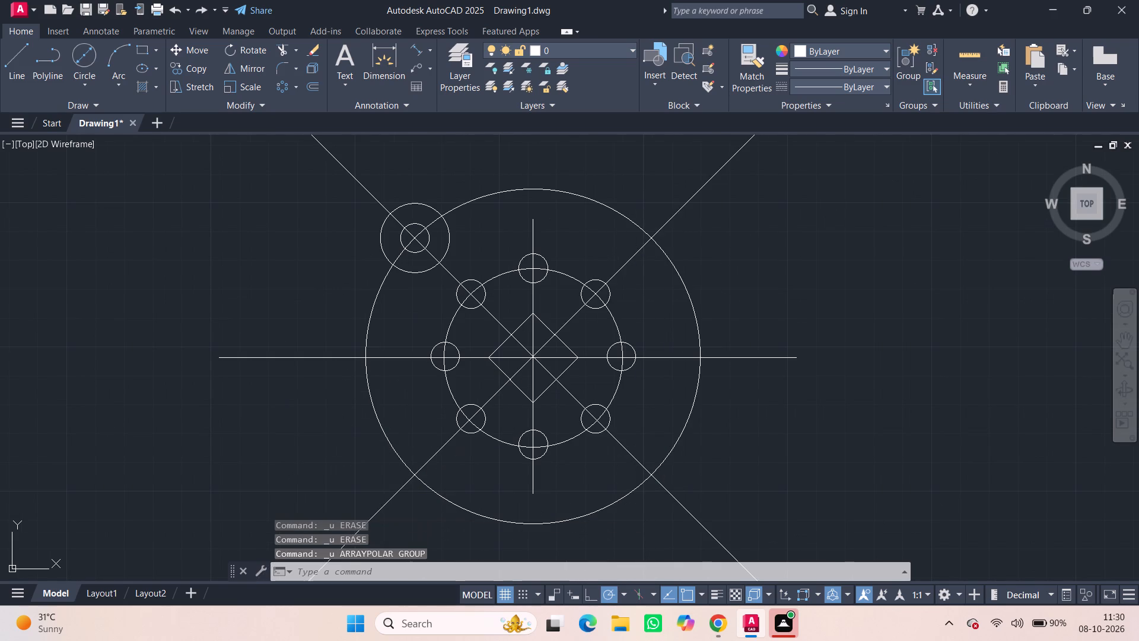
# Undo the two concentric upper-left lug circles and the diagonal construction lines.
pyautogui.hotkey('ctrl', 'z')
pyautogui.hotkey('ctrl', 'z')
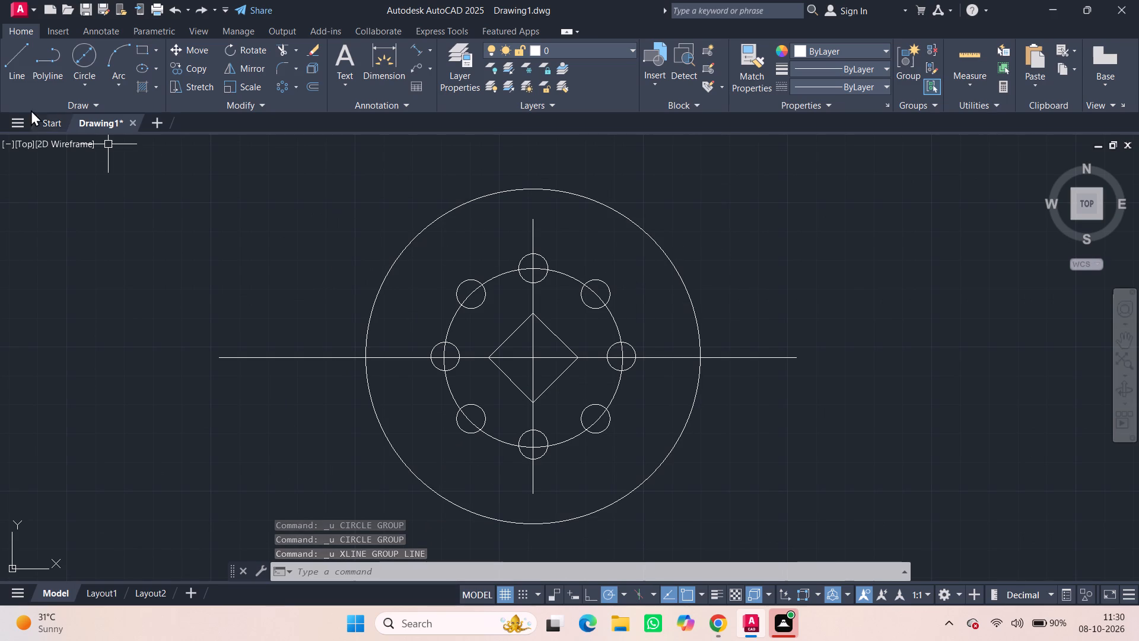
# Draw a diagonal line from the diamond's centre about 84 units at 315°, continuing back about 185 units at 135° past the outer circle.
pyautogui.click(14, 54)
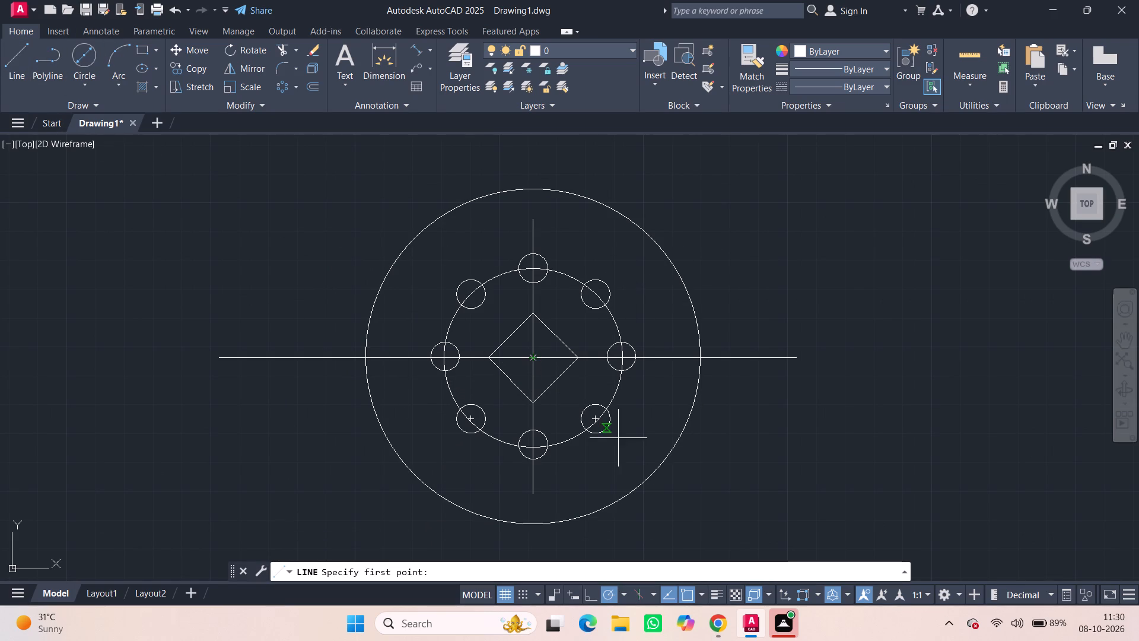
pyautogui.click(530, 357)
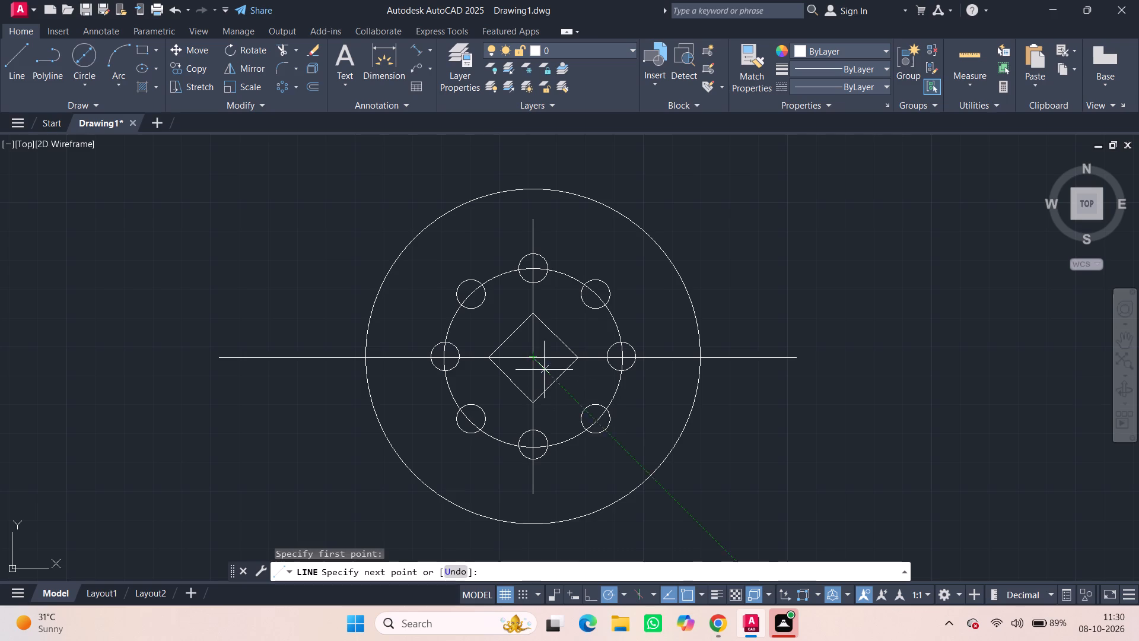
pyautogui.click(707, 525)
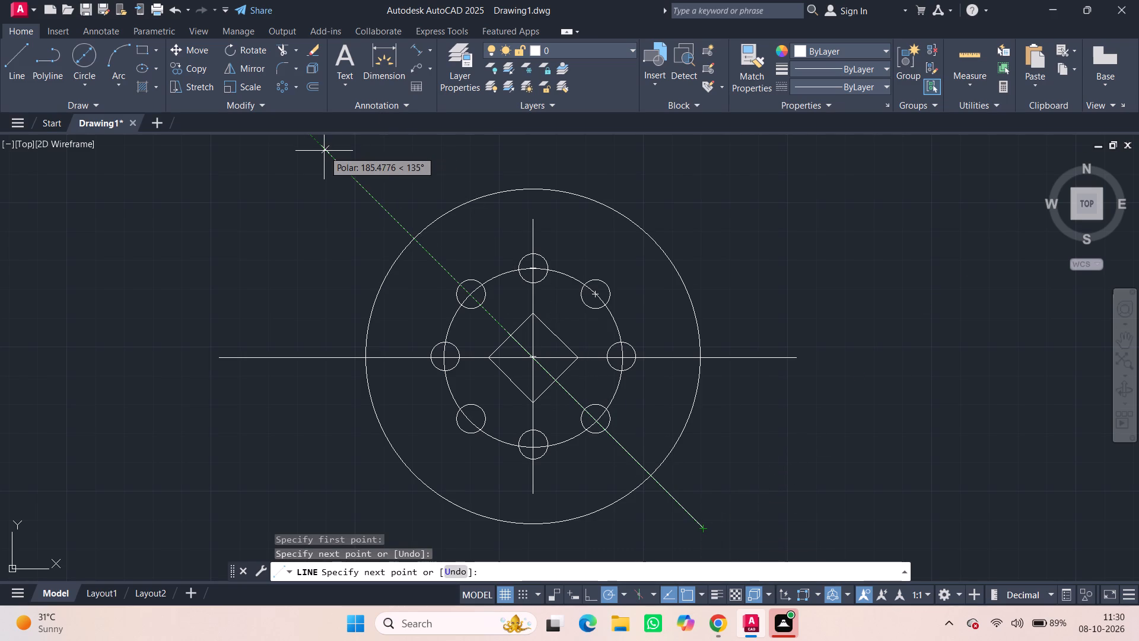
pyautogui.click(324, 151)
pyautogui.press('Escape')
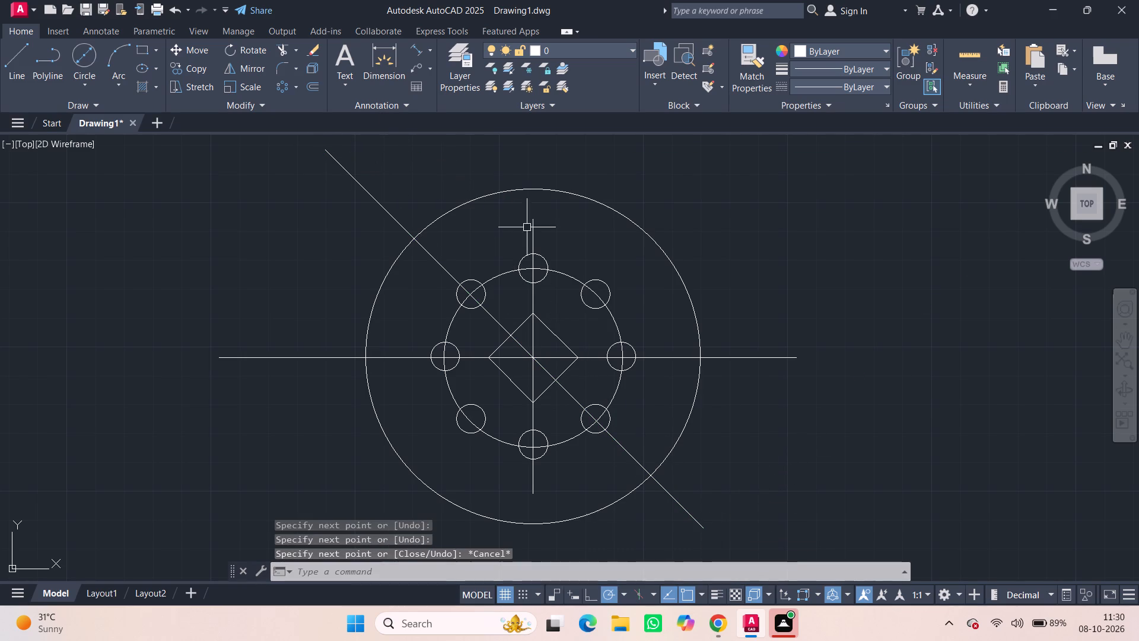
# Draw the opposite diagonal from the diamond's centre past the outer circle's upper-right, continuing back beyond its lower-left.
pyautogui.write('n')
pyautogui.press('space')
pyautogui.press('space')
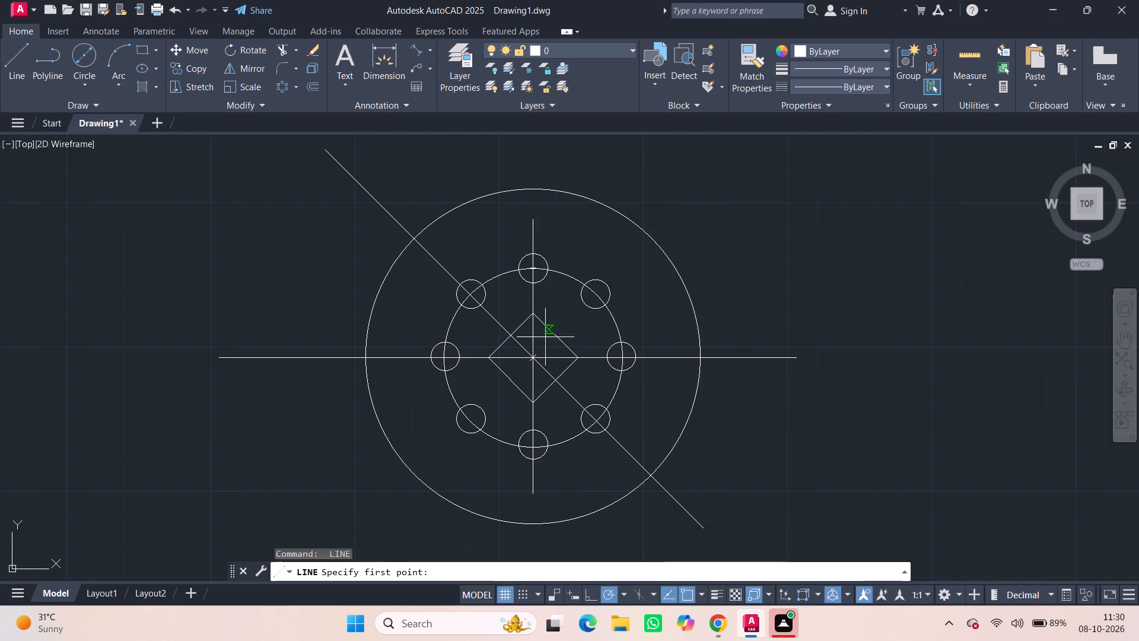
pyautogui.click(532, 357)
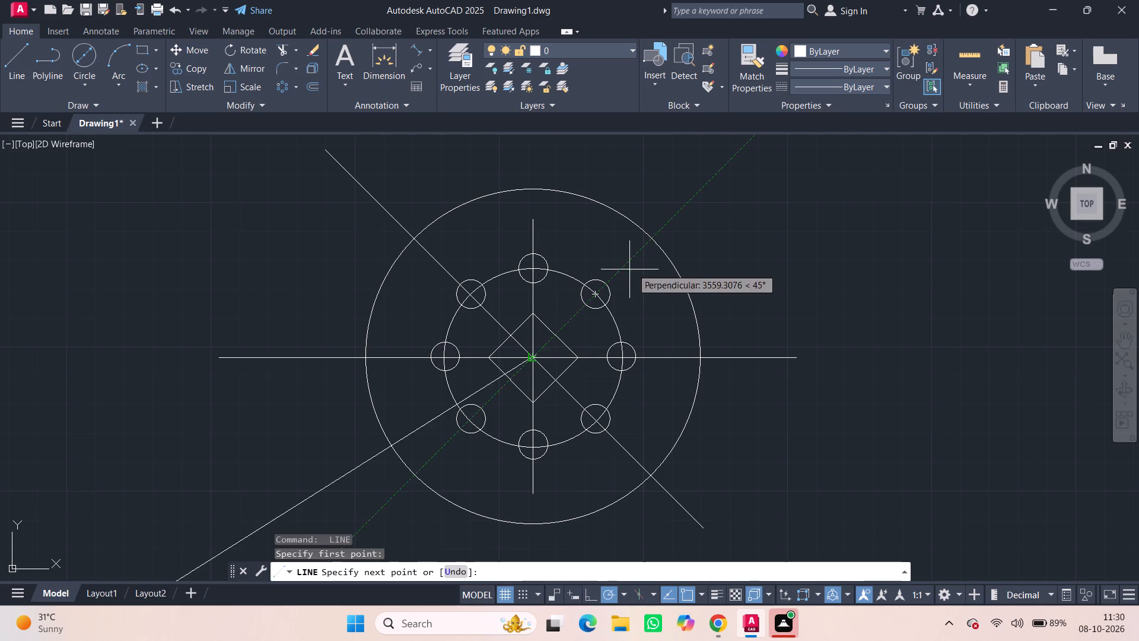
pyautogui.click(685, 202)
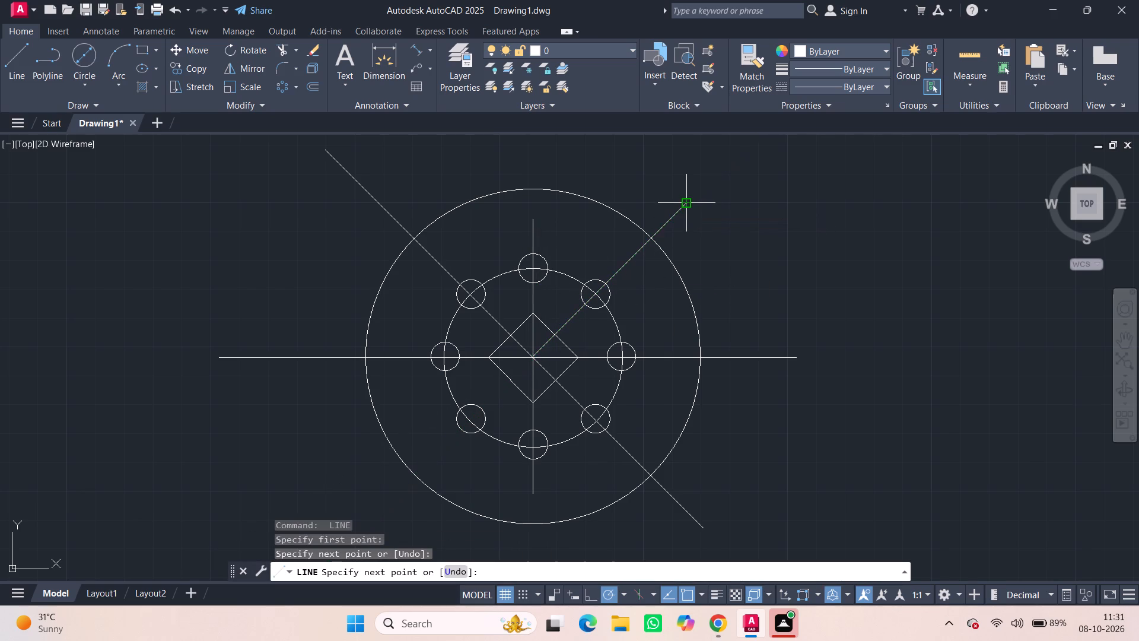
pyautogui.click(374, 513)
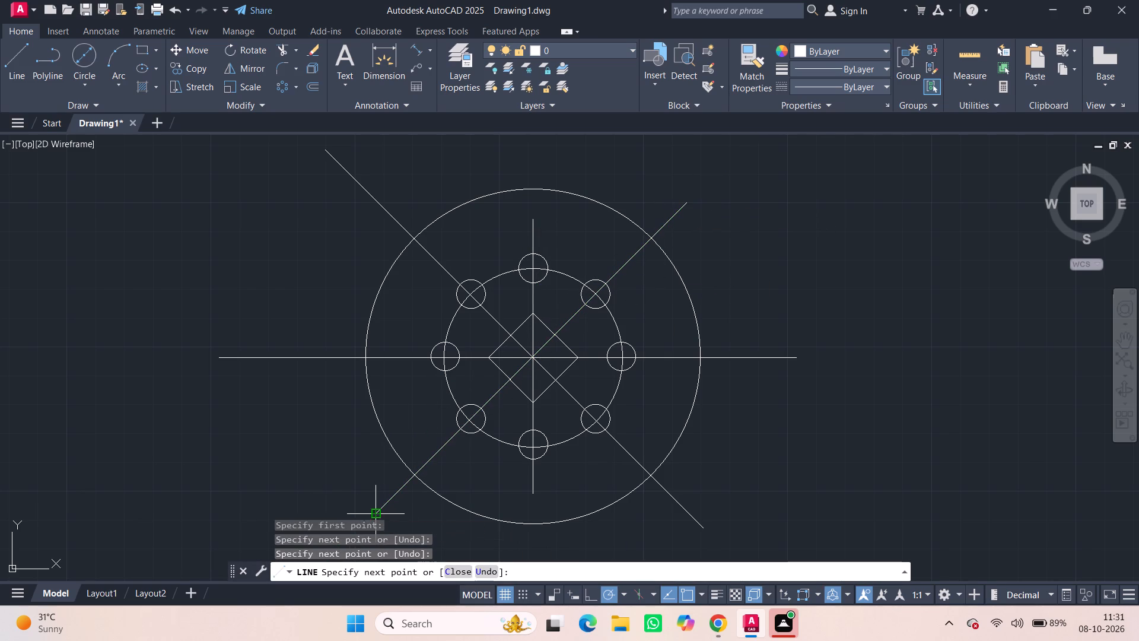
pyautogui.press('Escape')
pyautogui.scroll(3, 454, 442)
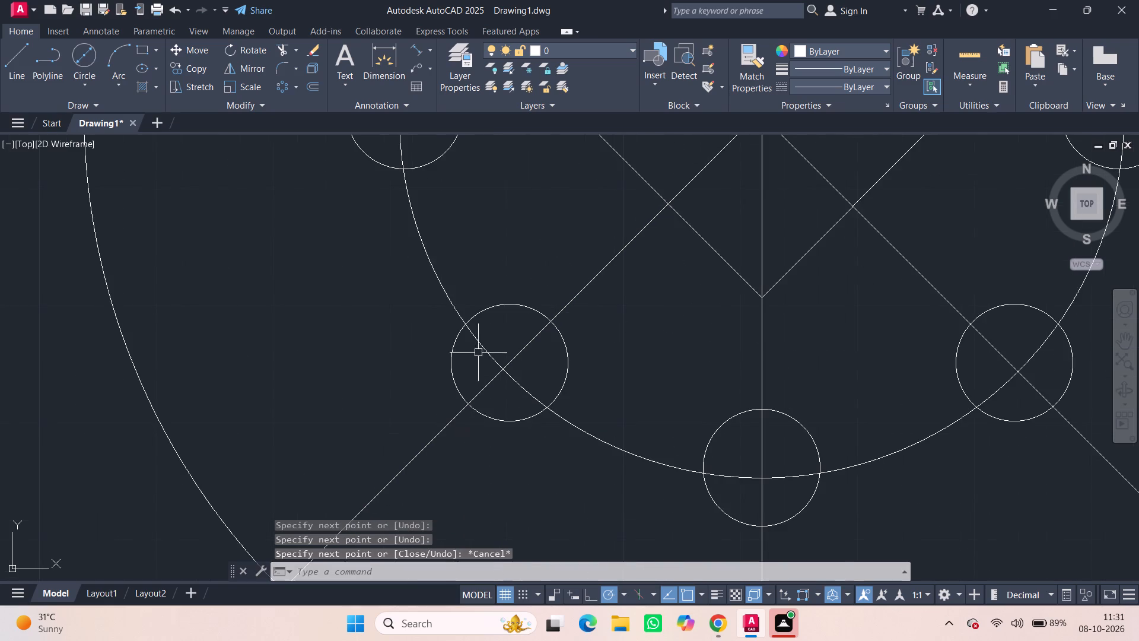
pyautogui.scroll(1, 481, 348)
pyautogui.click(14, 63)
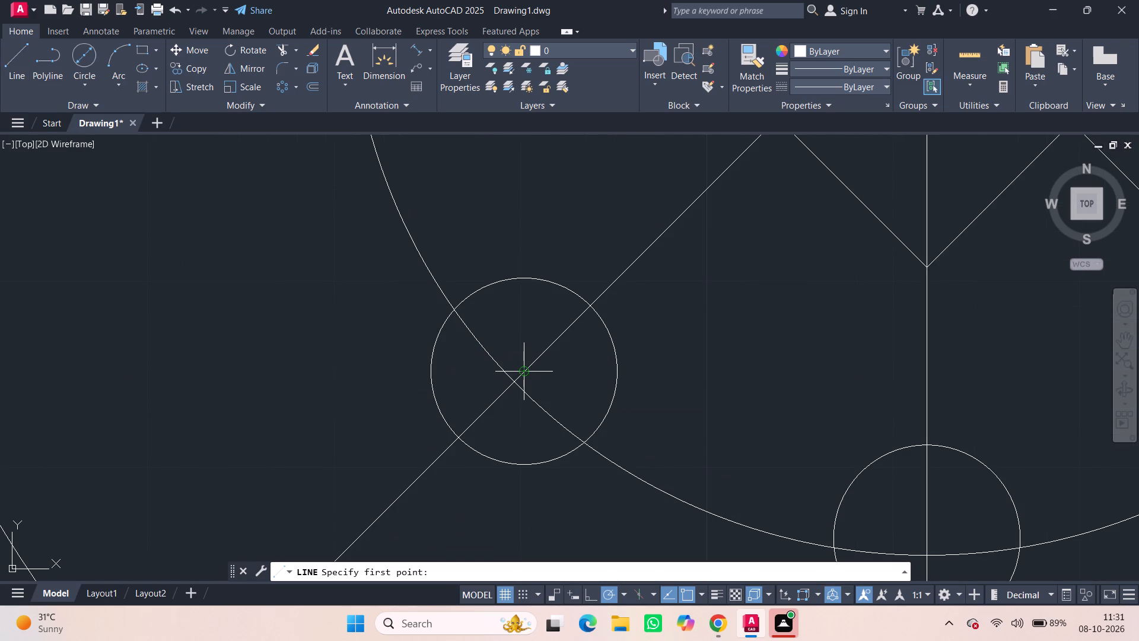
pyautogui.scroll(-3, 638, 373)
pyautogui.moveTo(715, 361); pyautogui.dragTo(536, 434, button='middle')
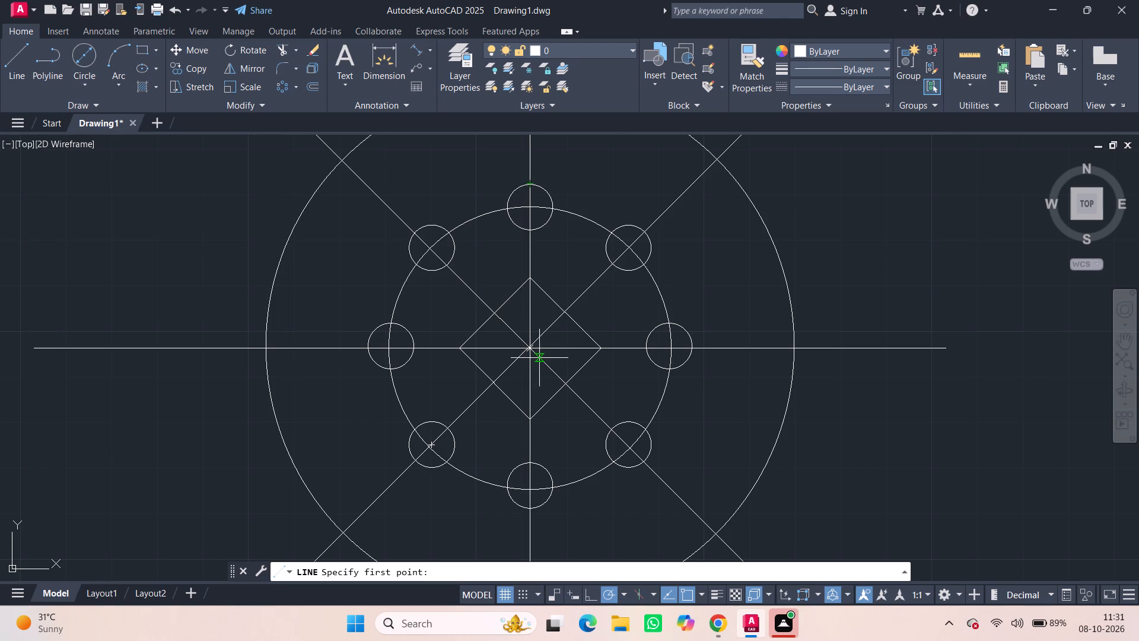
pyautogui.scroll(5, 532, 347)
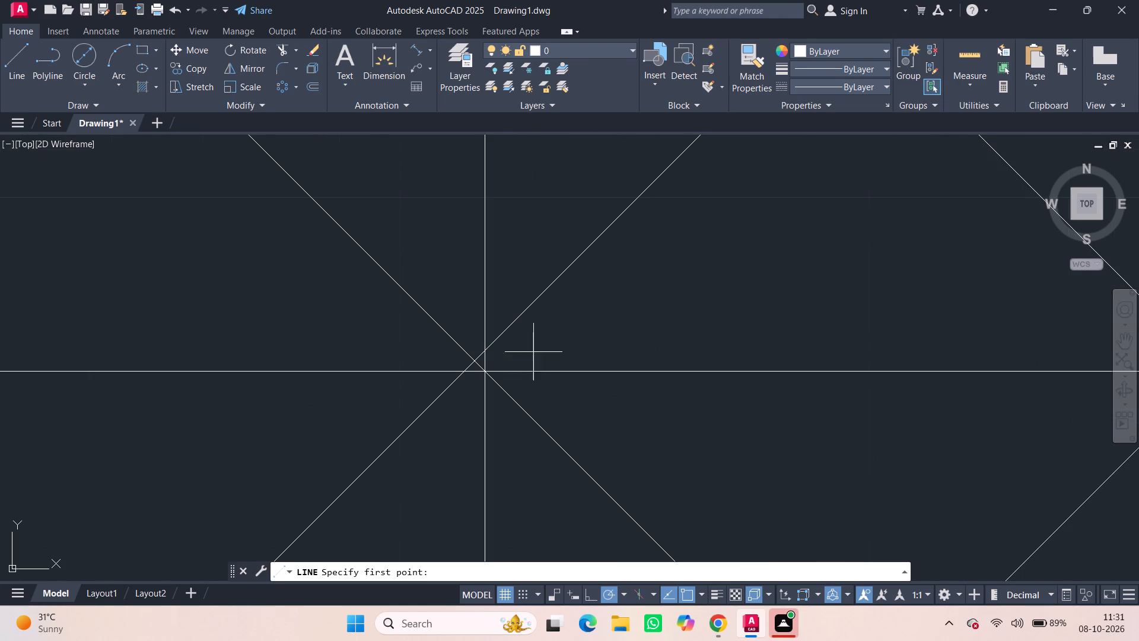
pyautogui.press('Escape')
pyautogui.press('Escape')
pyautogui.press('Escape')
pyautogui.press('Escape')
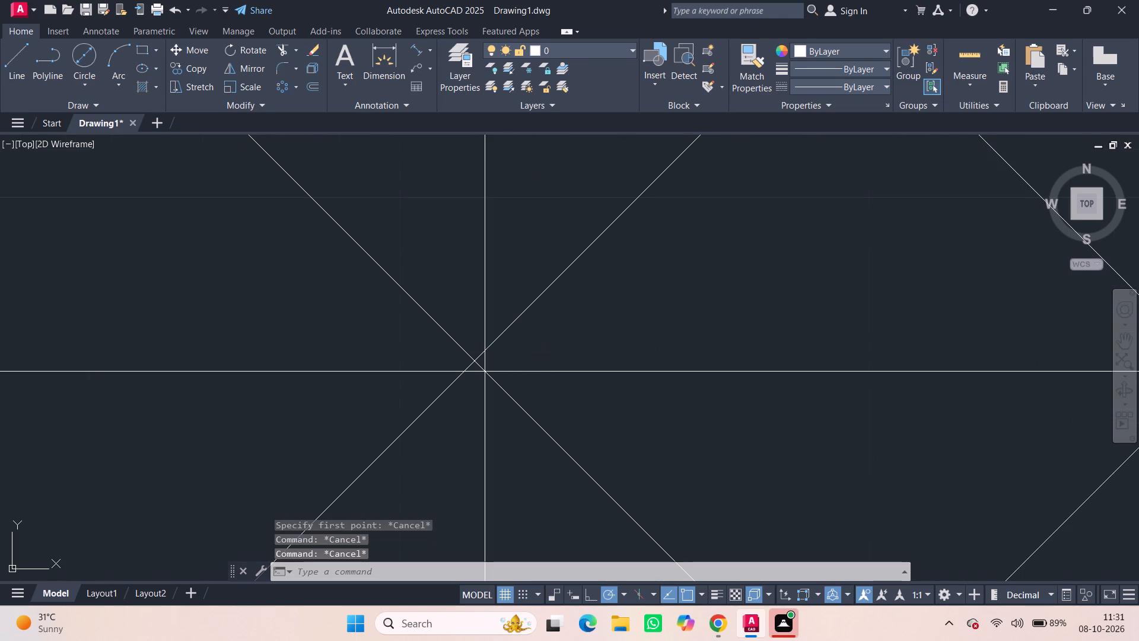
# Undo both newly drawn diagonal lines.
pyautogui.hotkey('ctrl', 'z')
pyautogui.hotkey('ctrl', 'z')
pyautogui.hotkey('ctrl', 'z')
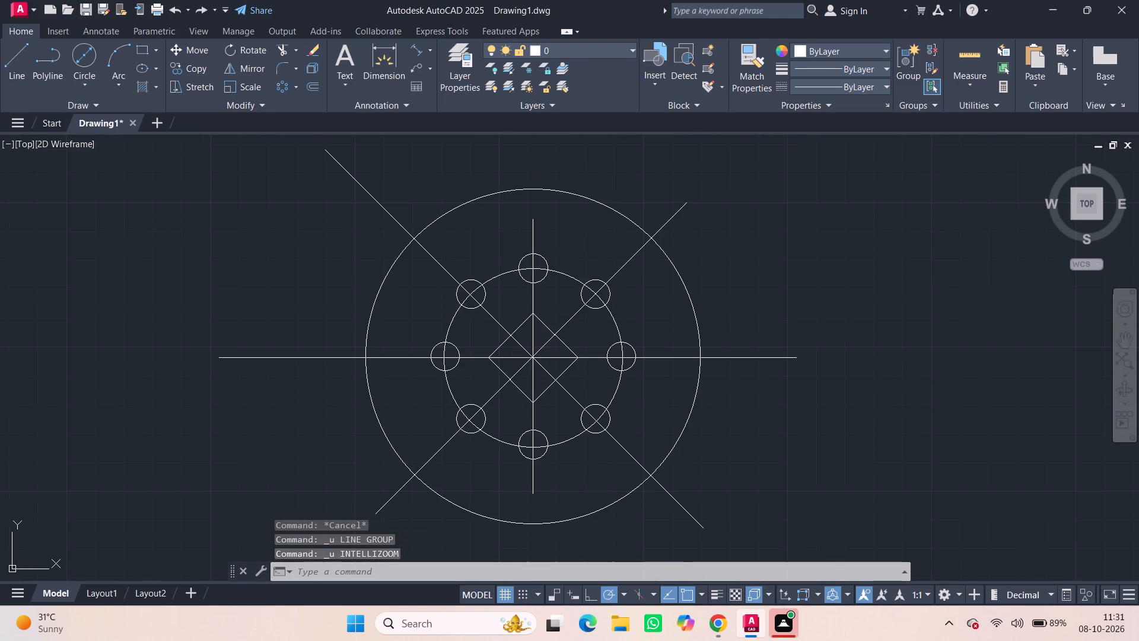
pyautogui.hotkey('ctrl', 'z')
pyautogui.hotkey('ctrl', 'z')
# Draw a diagonal line from the diamond's centre past the outer circle's lower-right, continuing back through the centre beyond its upper-left.
pyautogui.keyDown('ctrl'); pyautogui.scroll(4, 541, 355); pyautogui.keyUp('ctrl')
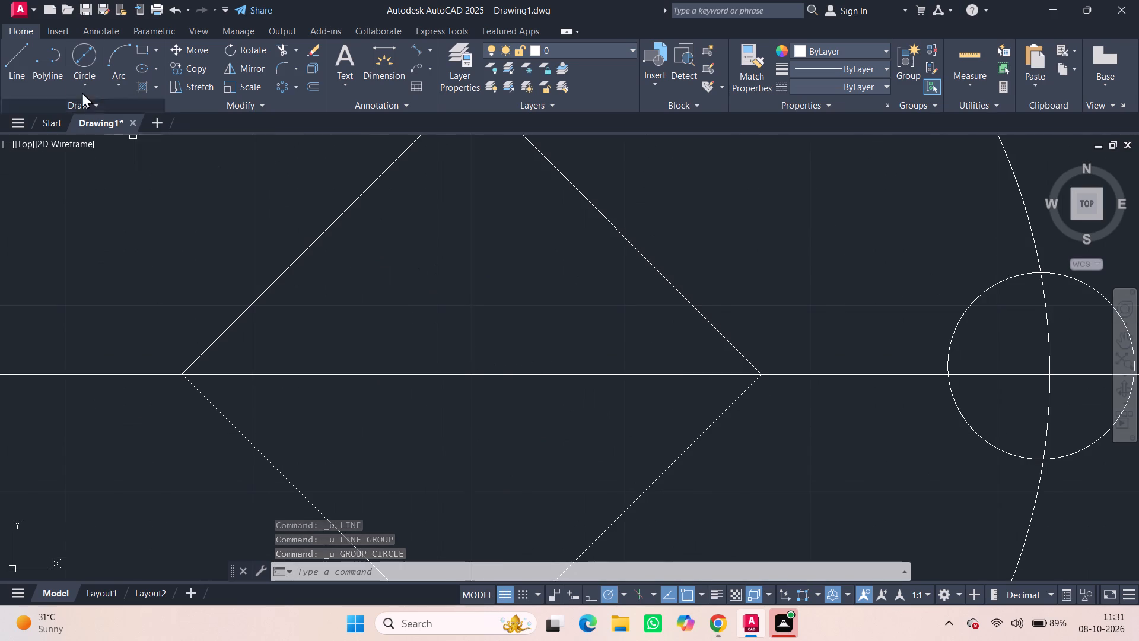
pyautogui.click(9, 69)
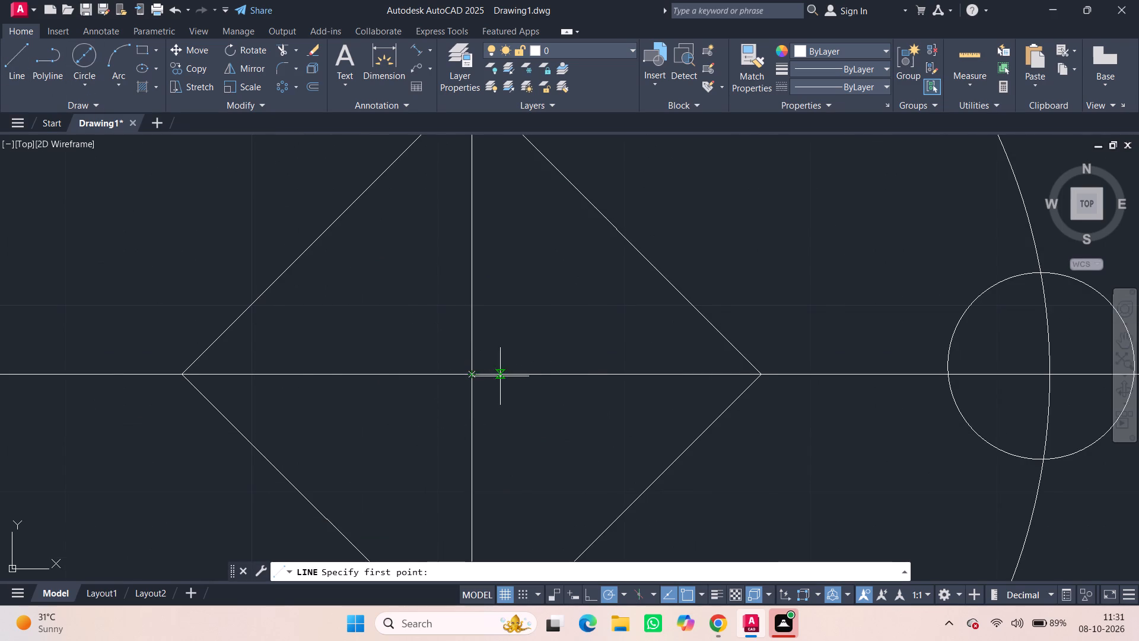
pyautogui.scroll(-4, 500, 376)
pyautogui.scroll(3, 502, 417)
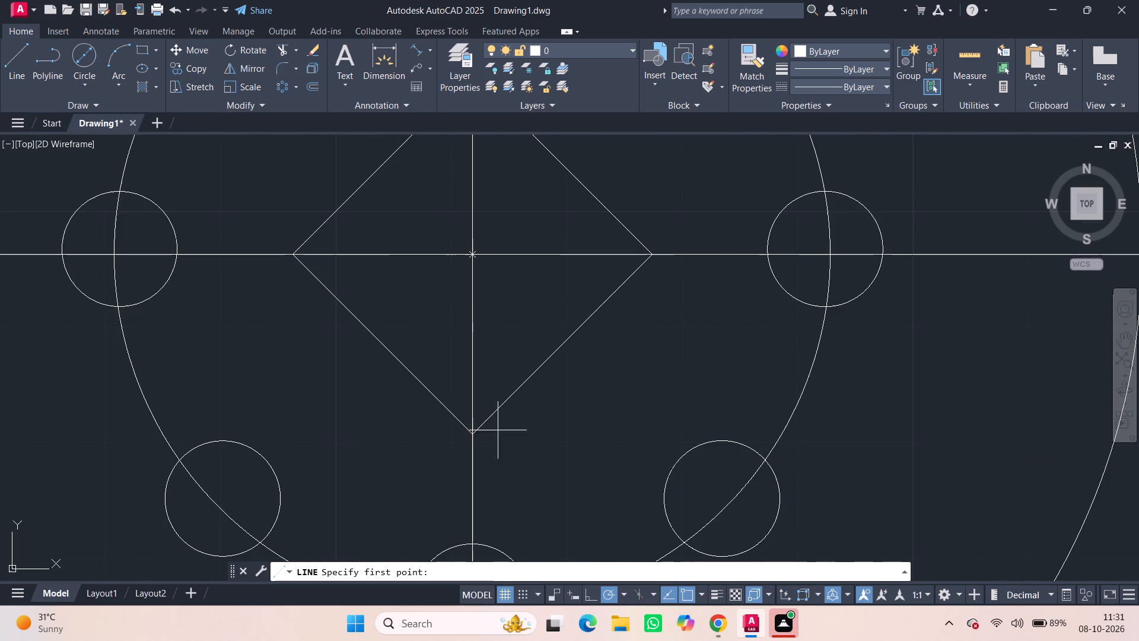
pyautogui.click(472, 257)
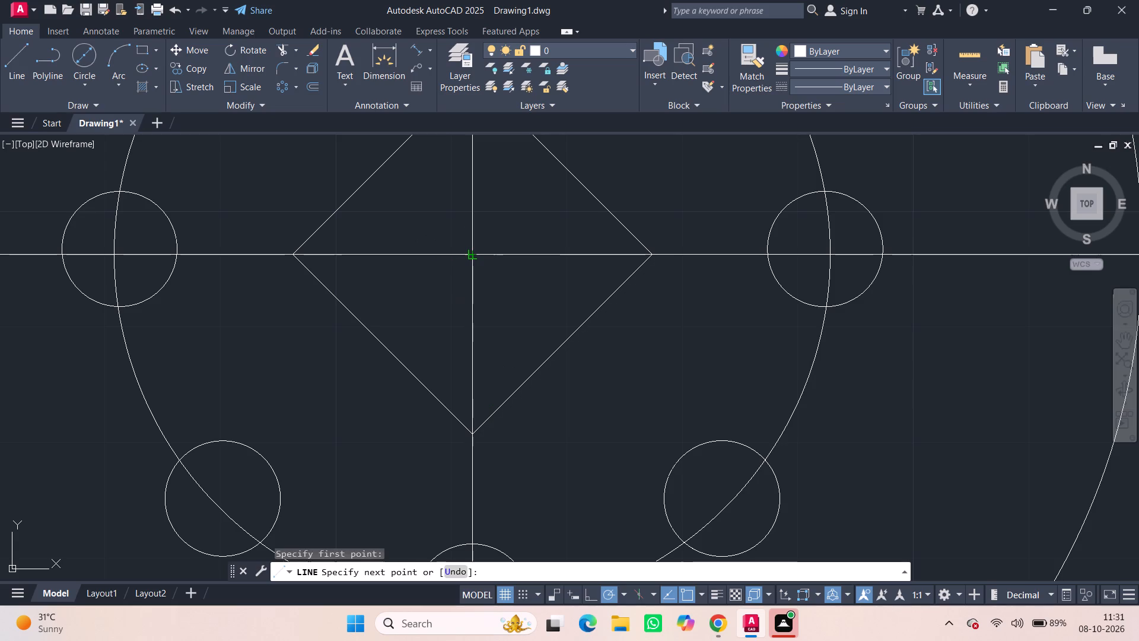
pyautogui.scroll(-3, 485, 273)
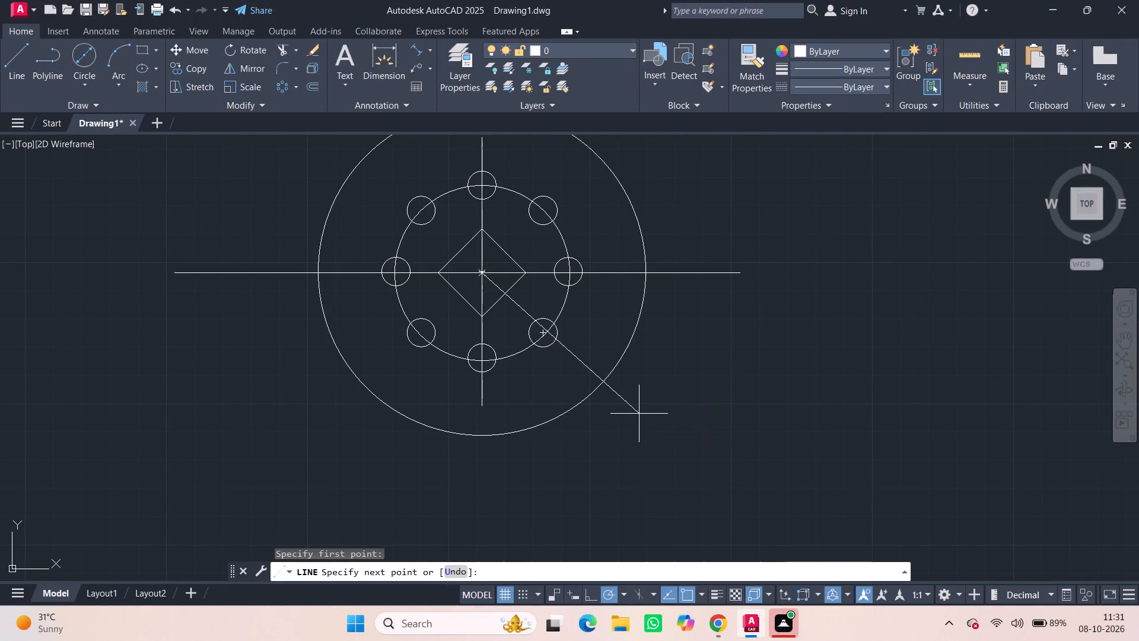
pyautogui.click(628, 426)
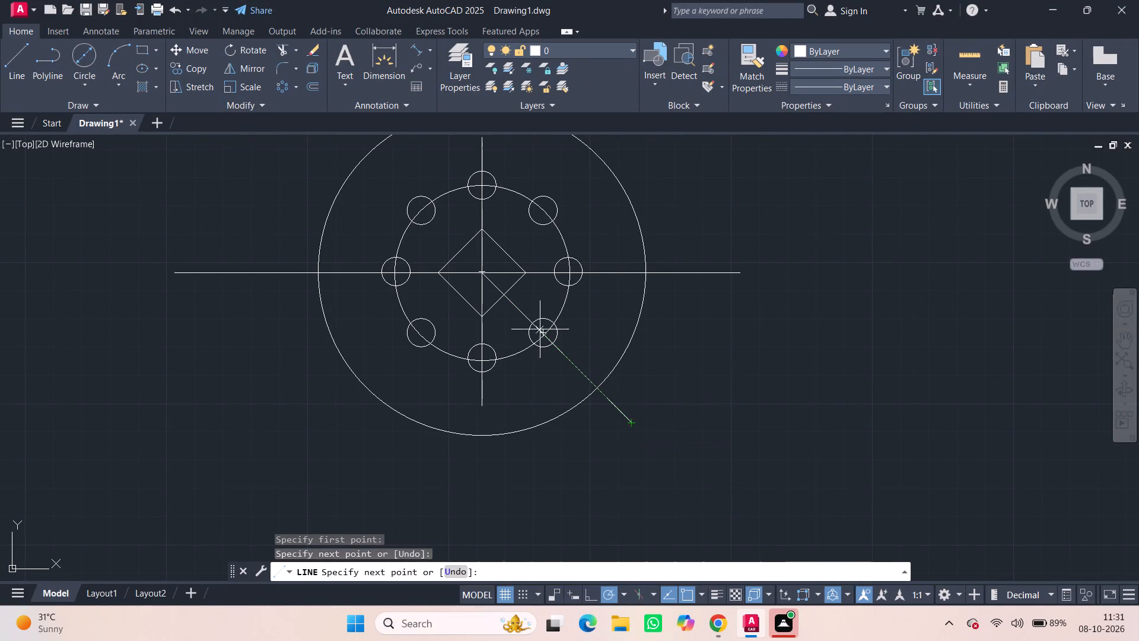
pyautogui.scroll(2, 551, 368)
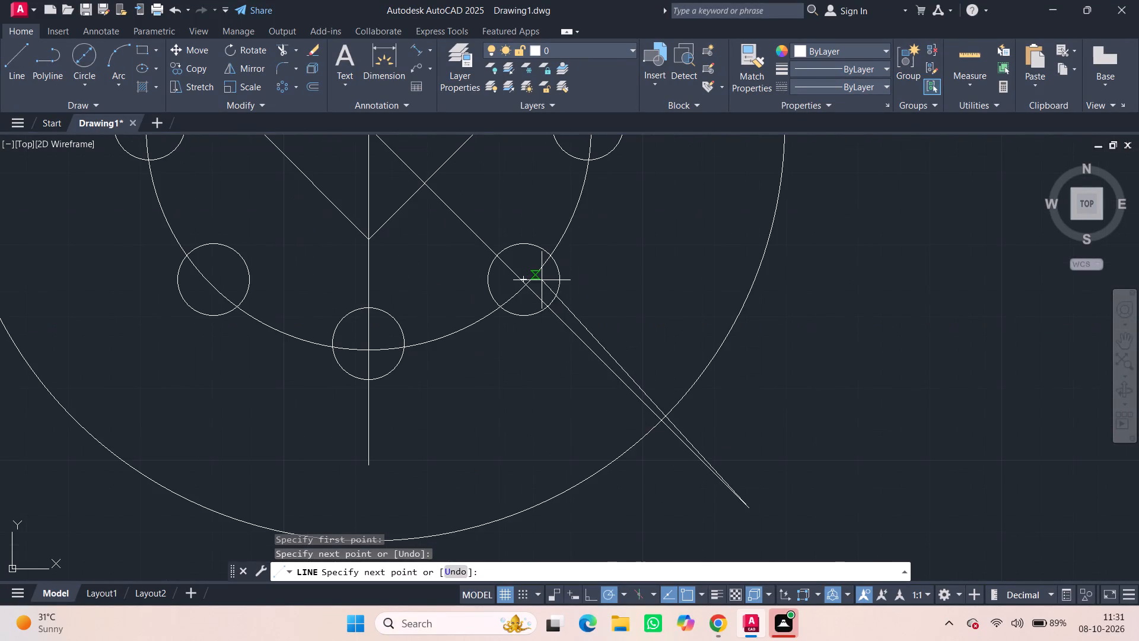
pyautogui.scroll(-1, 534, 323)
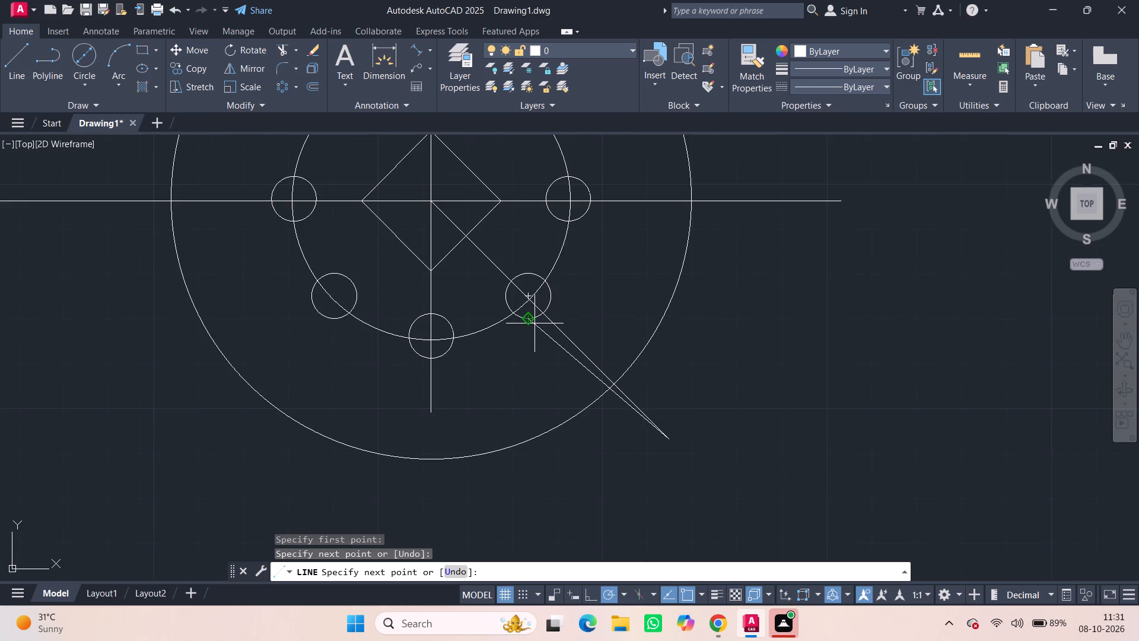
pyautogui.scroll(-1, 534, 323)
pyautogui.moveTo(536, 329); pyautogui.dragTo(552, 445, button='middle')
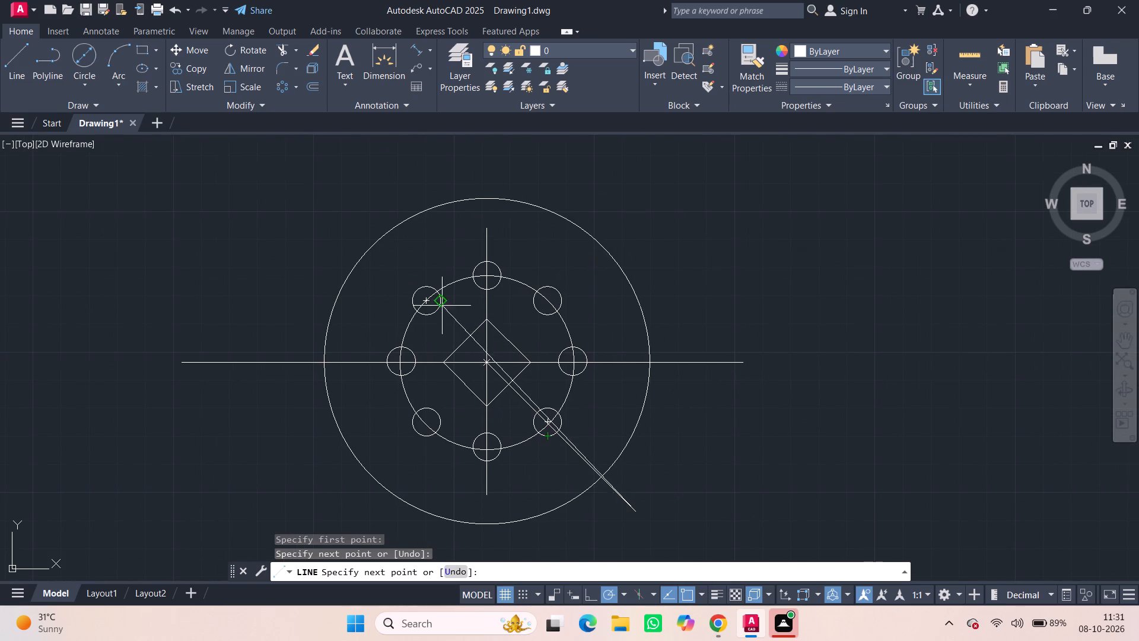
pyautogui.click(356, 222)
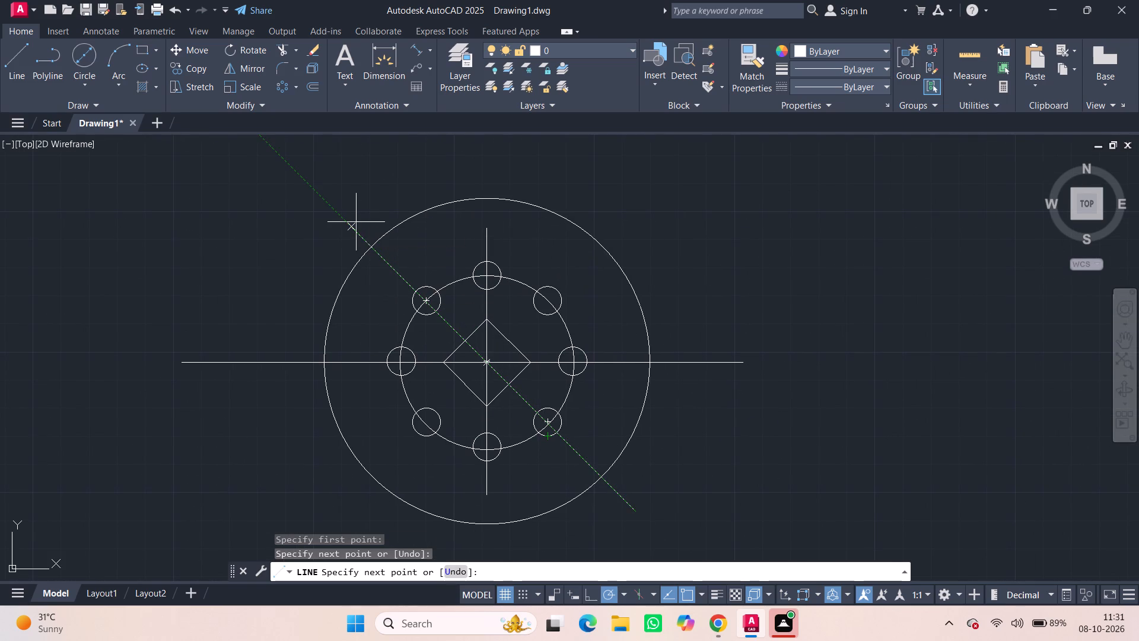
pyautogui.press('Escape')
# Check the radius of the circle passing through the eight small holes without placing a dimension.
pyautogui.scroll(1, 506, 394)
pyautogui.click(600, 402)
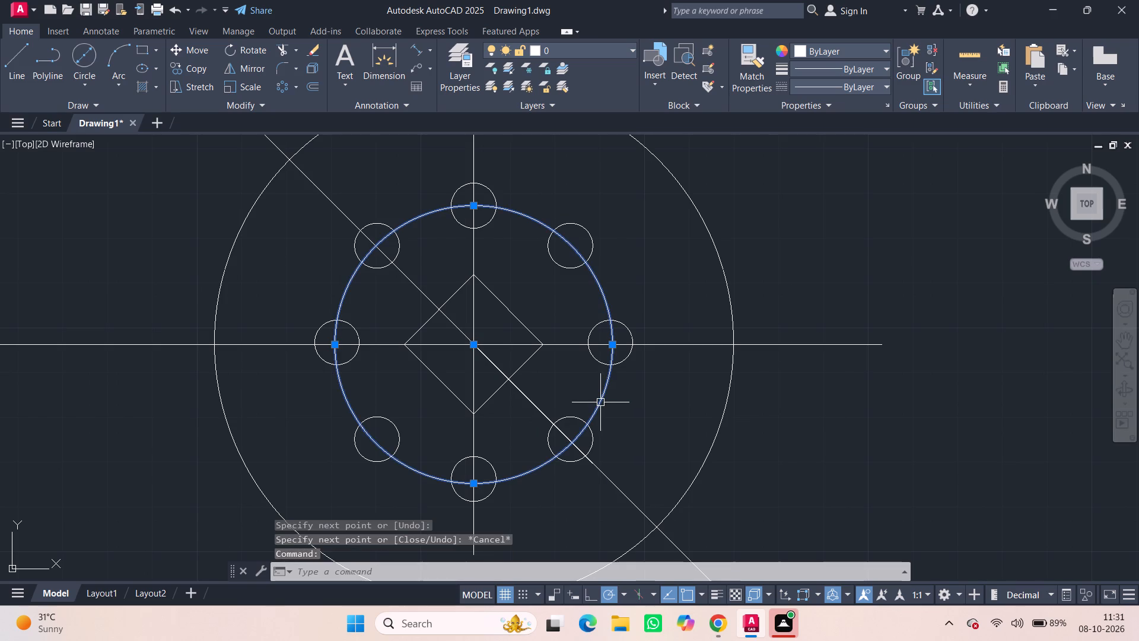
pyautogui.press('Escape')
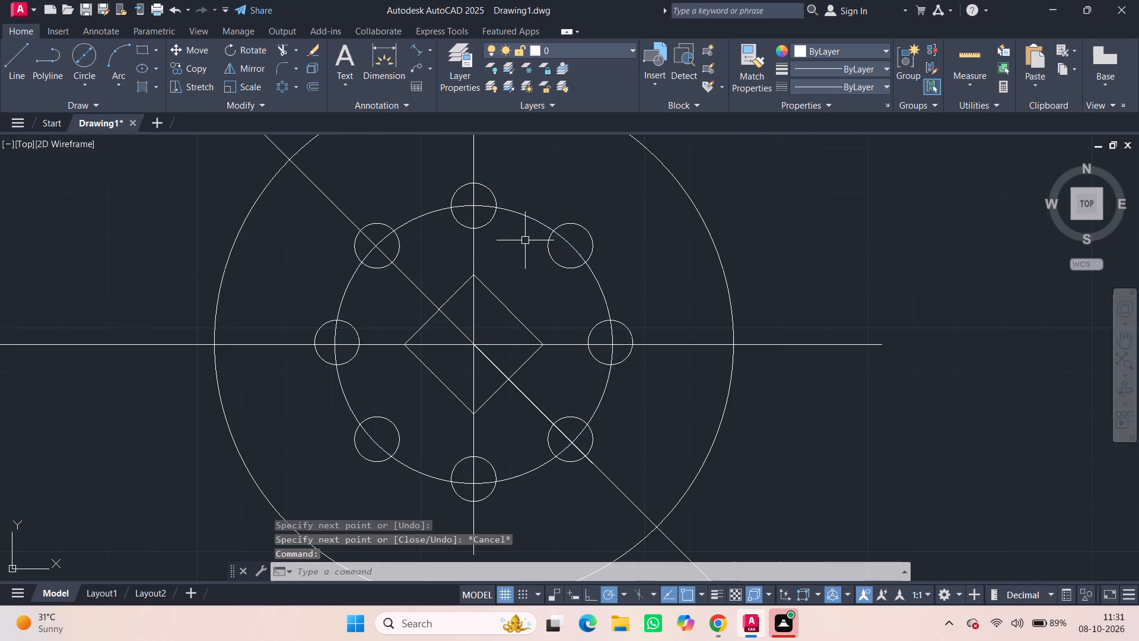
pyautogui.click(433, 49)
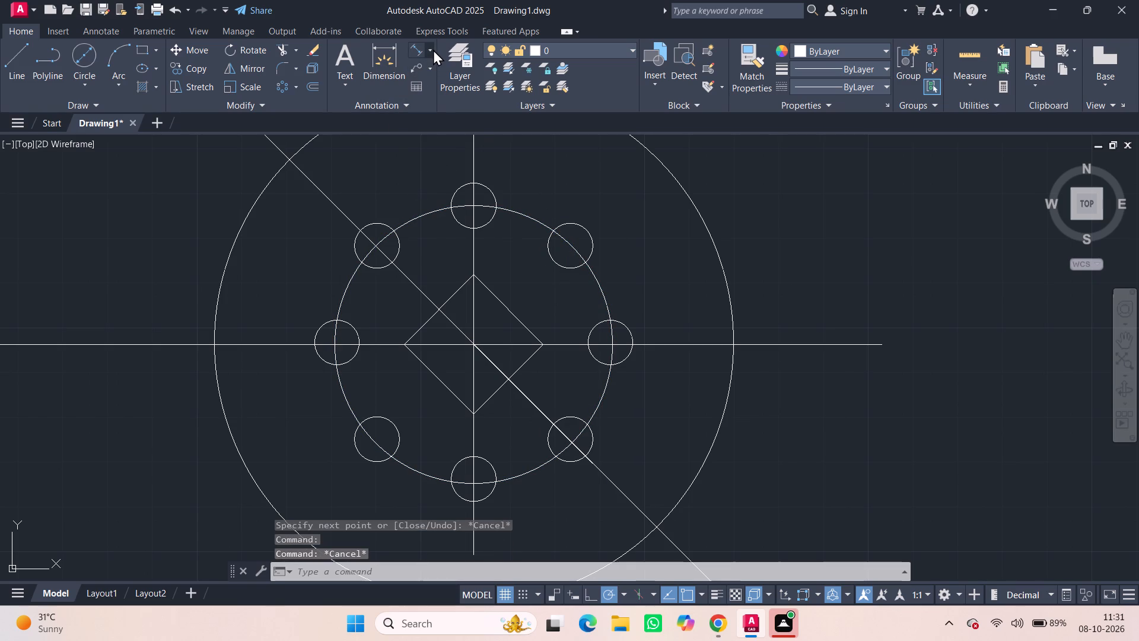
pyautogui.click(451, 193)
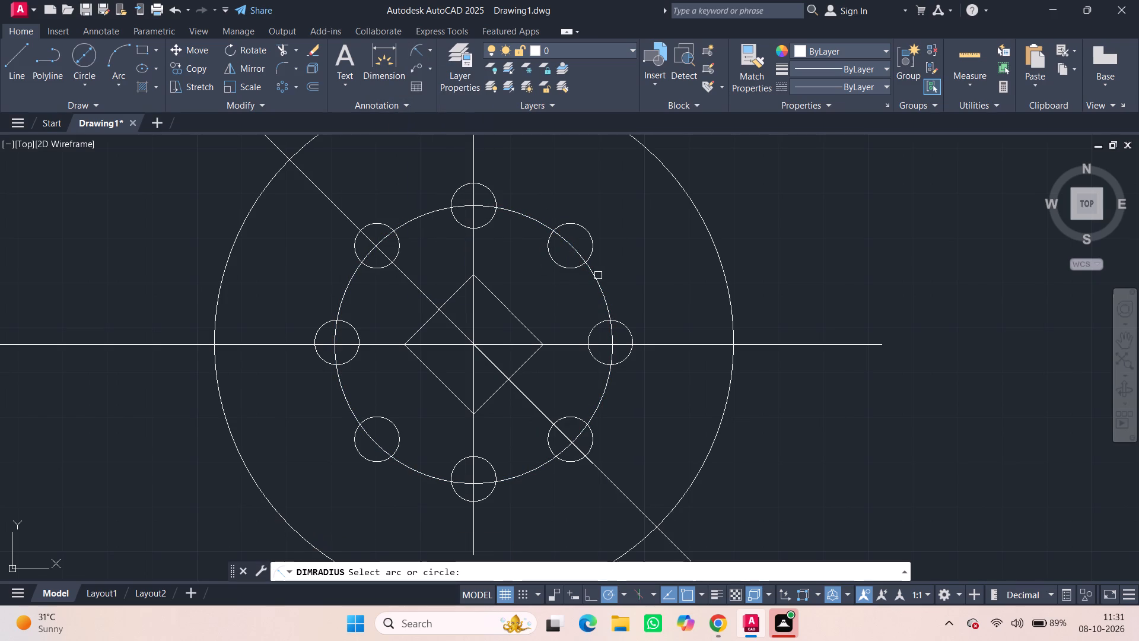
pyautogui.click(595, 276)
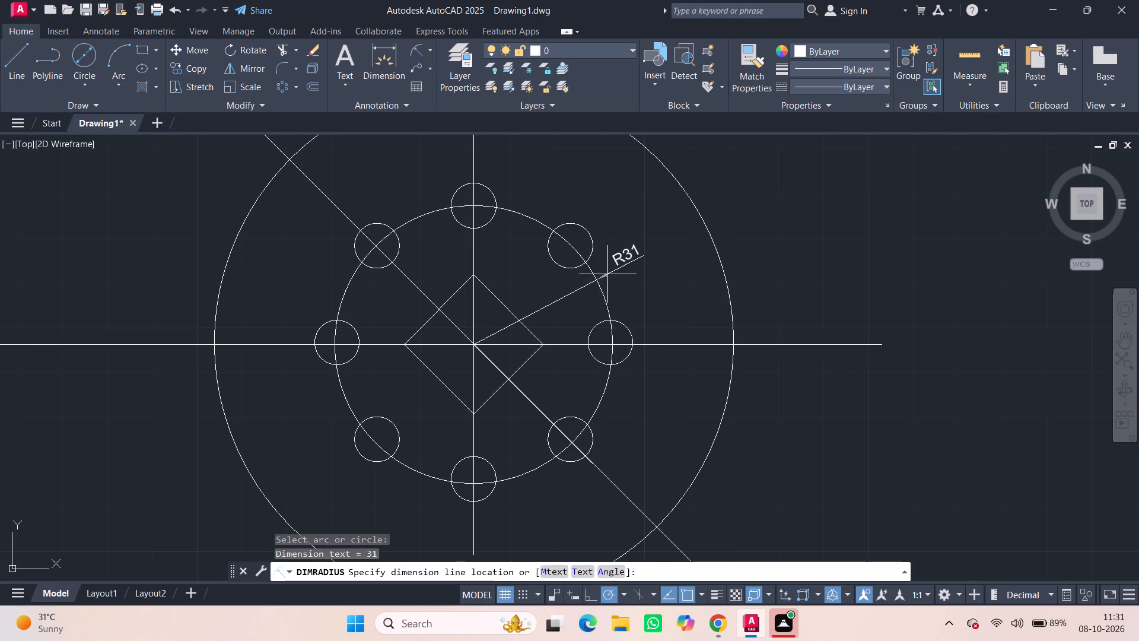
pyautogui.press('Escape')
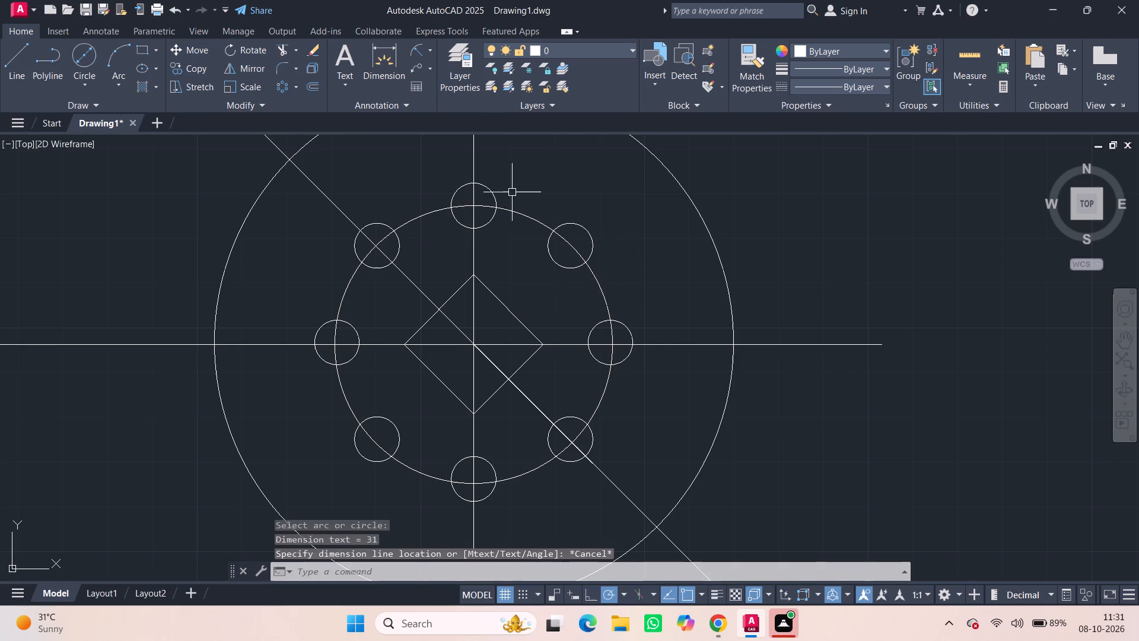
# Delete the circle that passes through the eight small holes.
pyautogui.click(527, 214)
pyautogui.press('Delete')
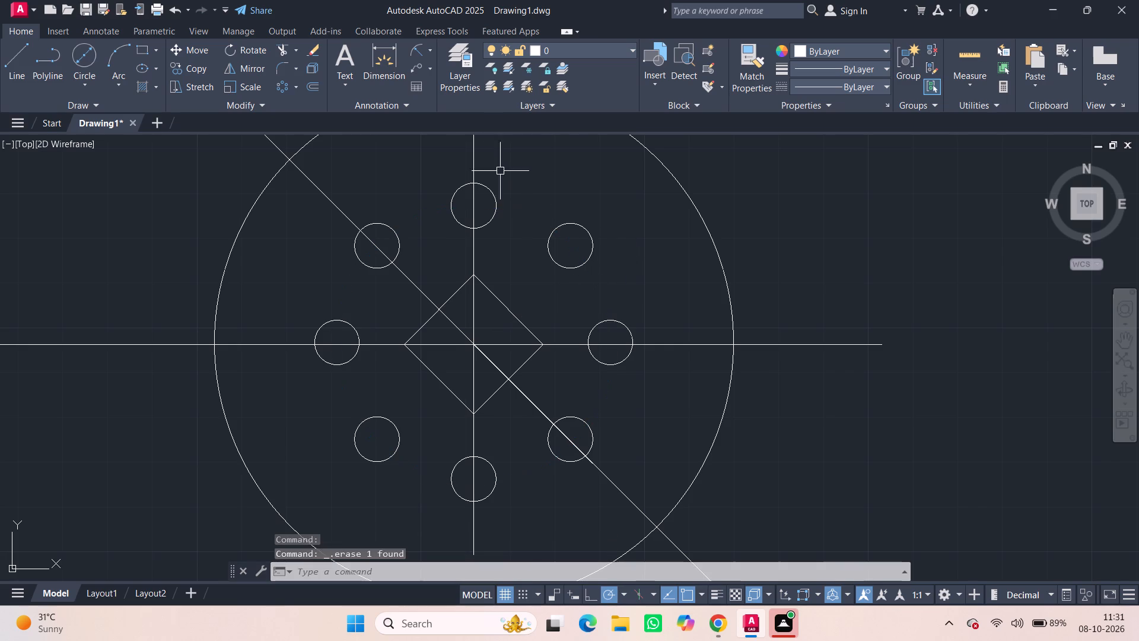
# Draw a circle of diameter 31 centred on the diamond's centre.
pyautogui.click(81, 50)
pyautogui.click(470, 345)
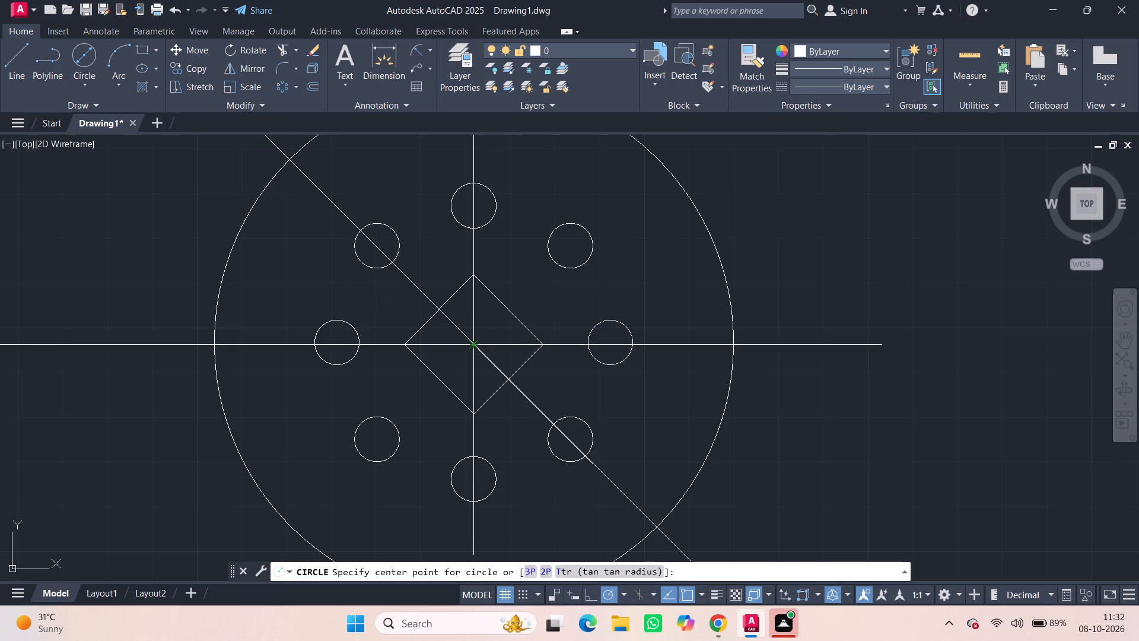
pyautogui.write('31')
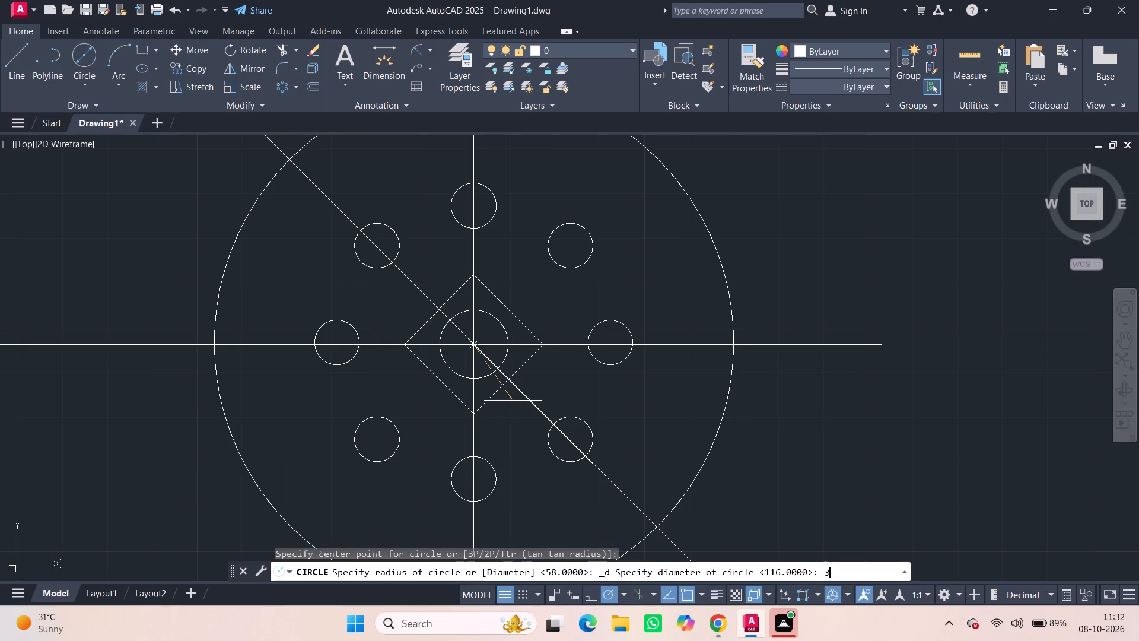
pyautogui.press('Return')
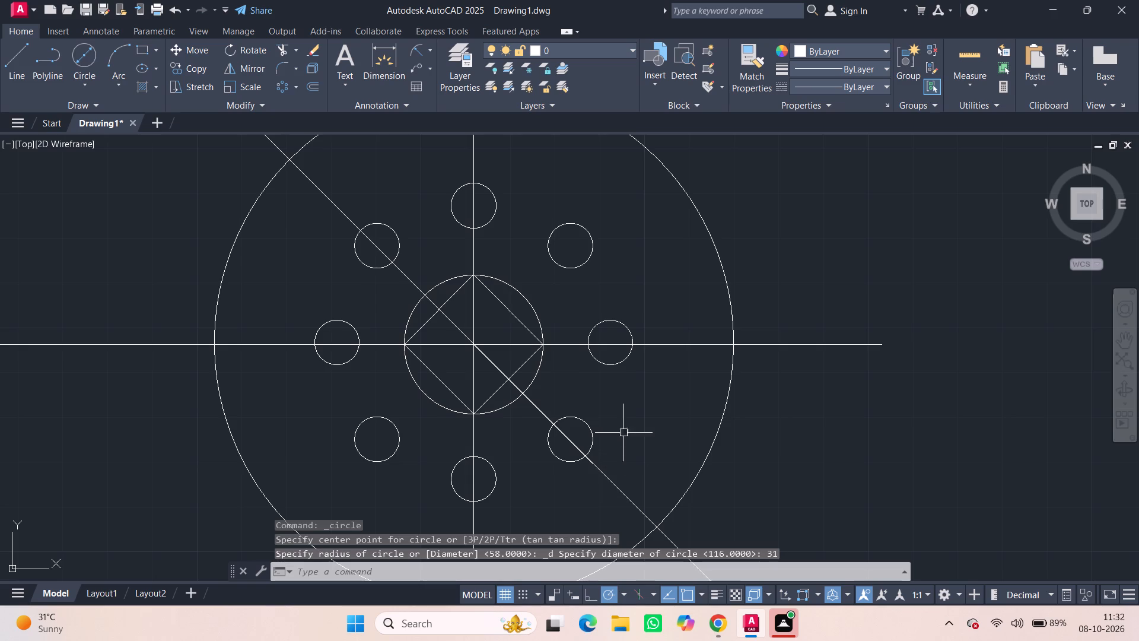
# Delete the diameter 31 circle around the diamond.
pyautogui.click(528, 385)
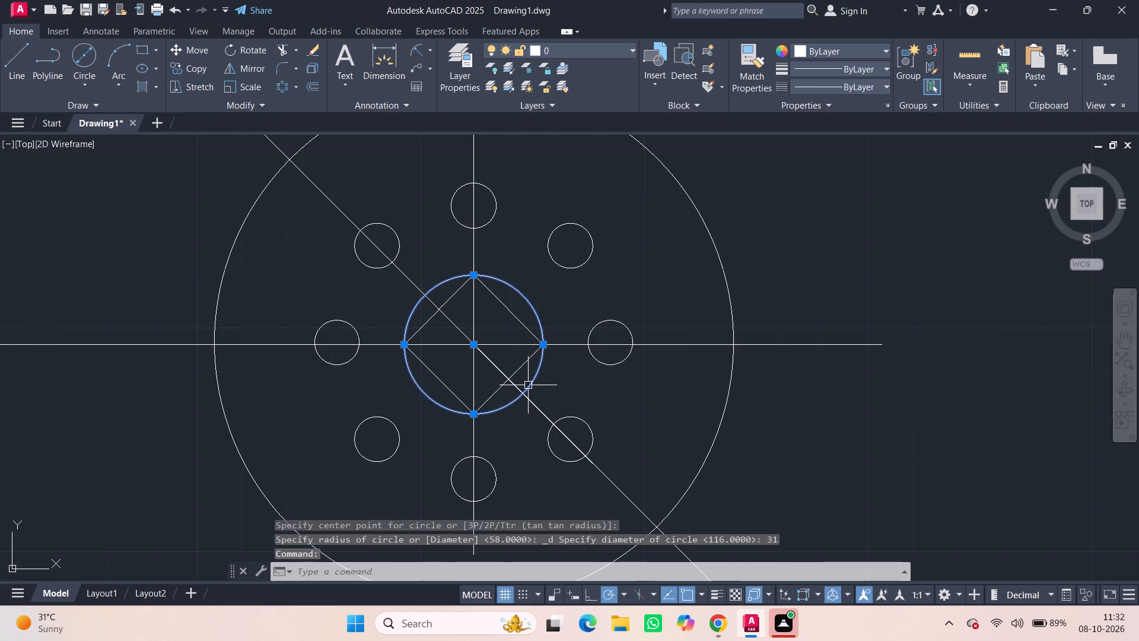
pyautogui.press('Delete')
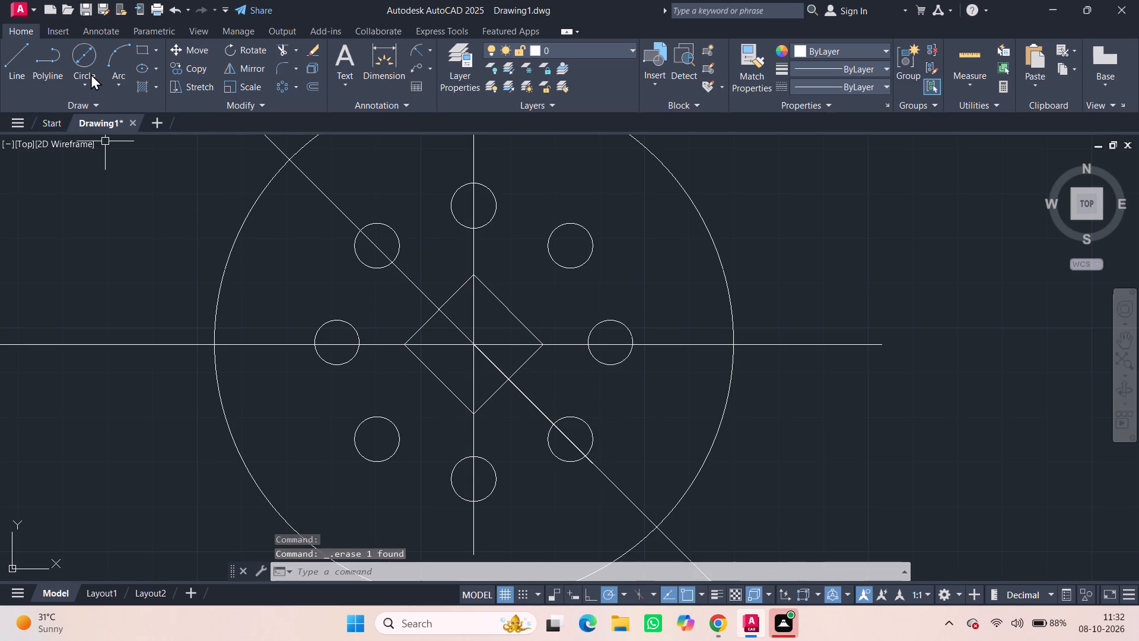
# Draw a circle of radius 31 centred on the diamond's centre.
pyautogui.click(91, 74)
pyautogui.click(145, 107)
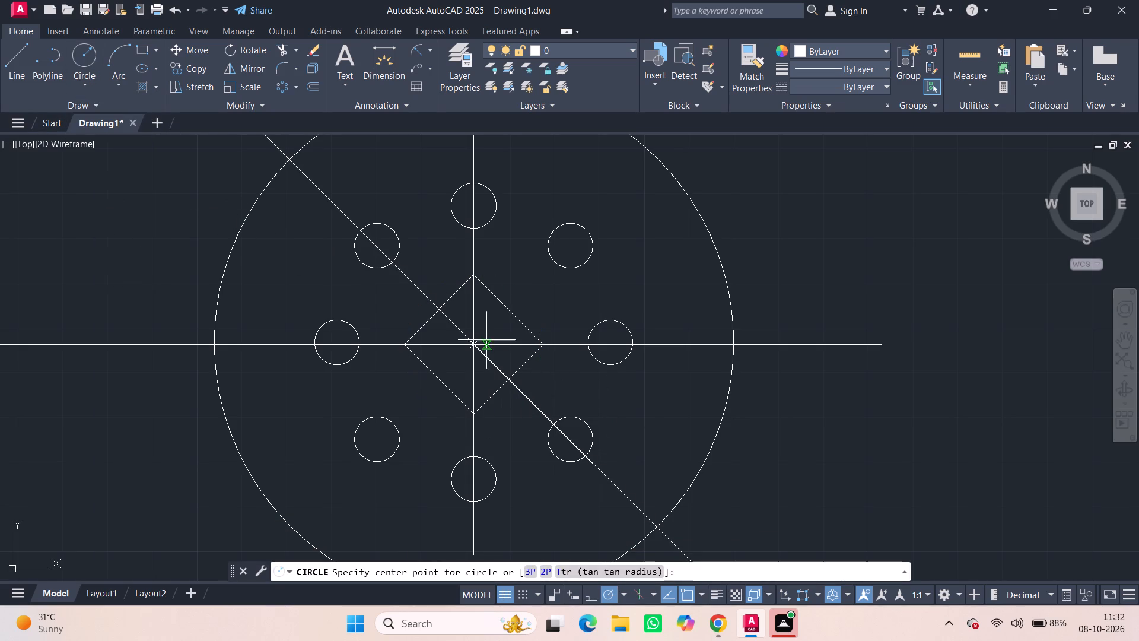
pyautogui.click(476, 345)
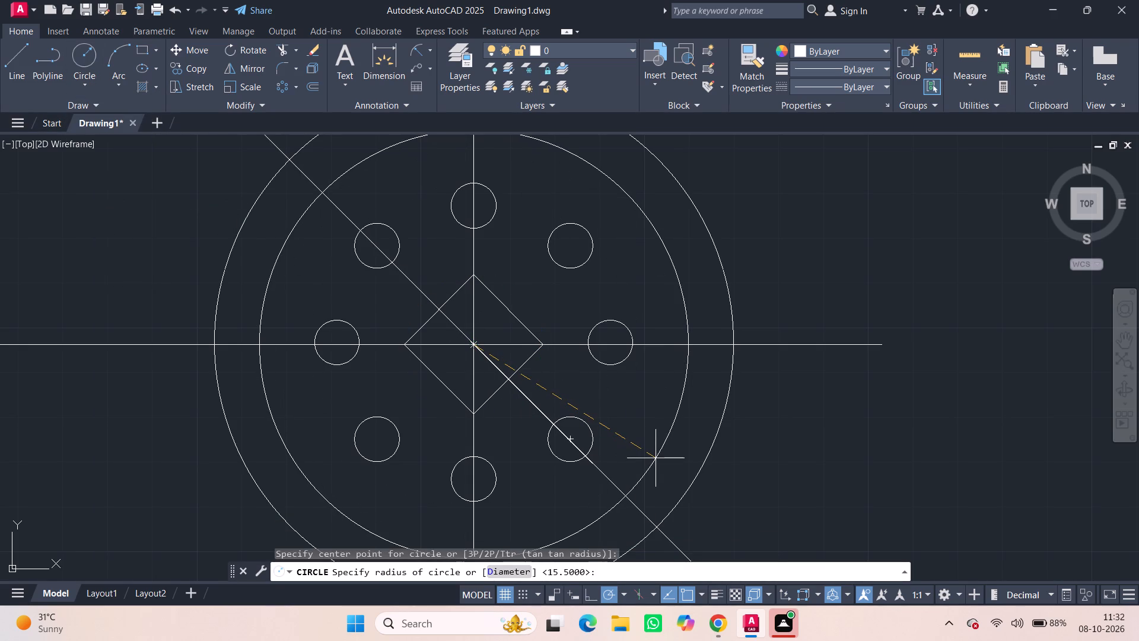
pyautogui.write('31')
pyautogui.press('Return')
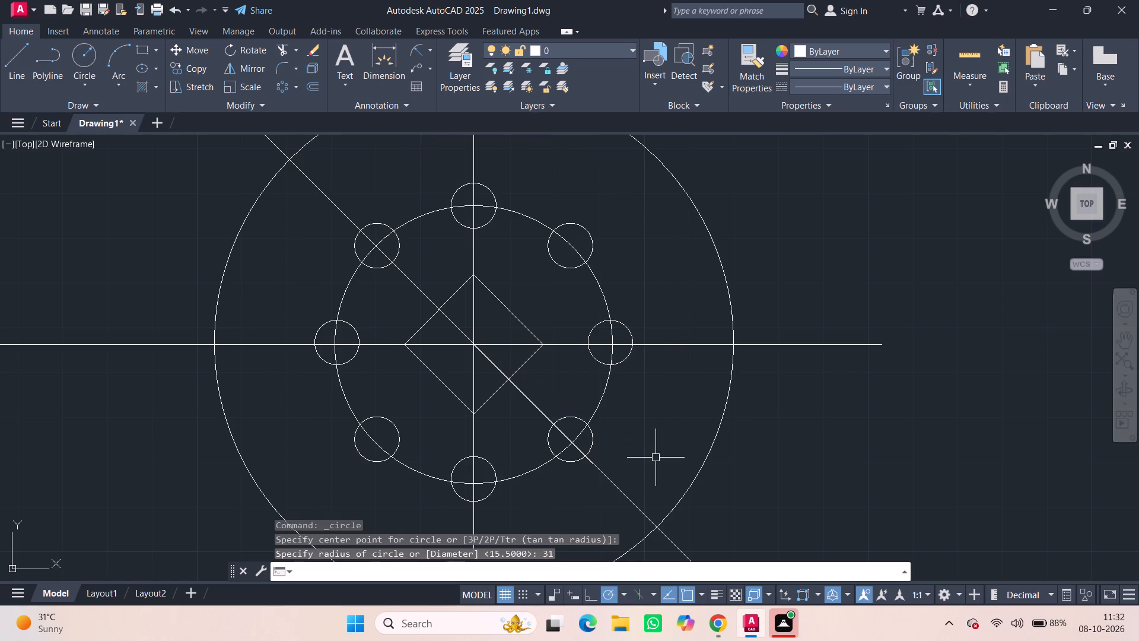
# Examine where the centre lines cross and how the small holes' centres align with the radius 31 circle.
pyautogui.scroll(2, 522, 377)
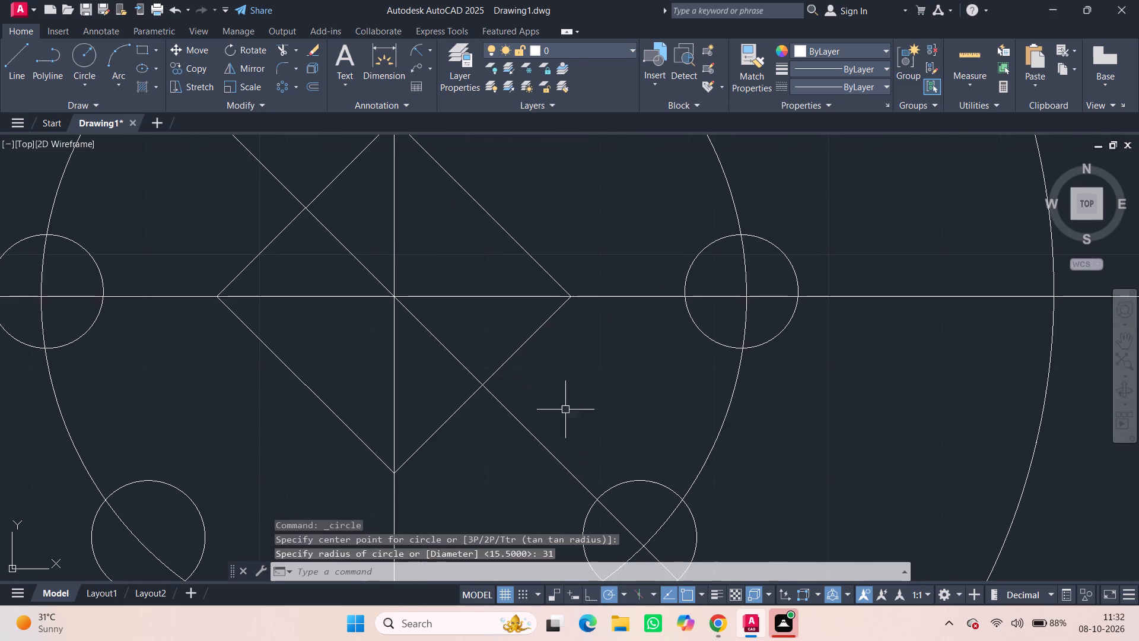
pyautogui.moveTo(677, 512); pyautogui.dragTo(689, 359, button='middle')
pyautogui.click(11, 61)
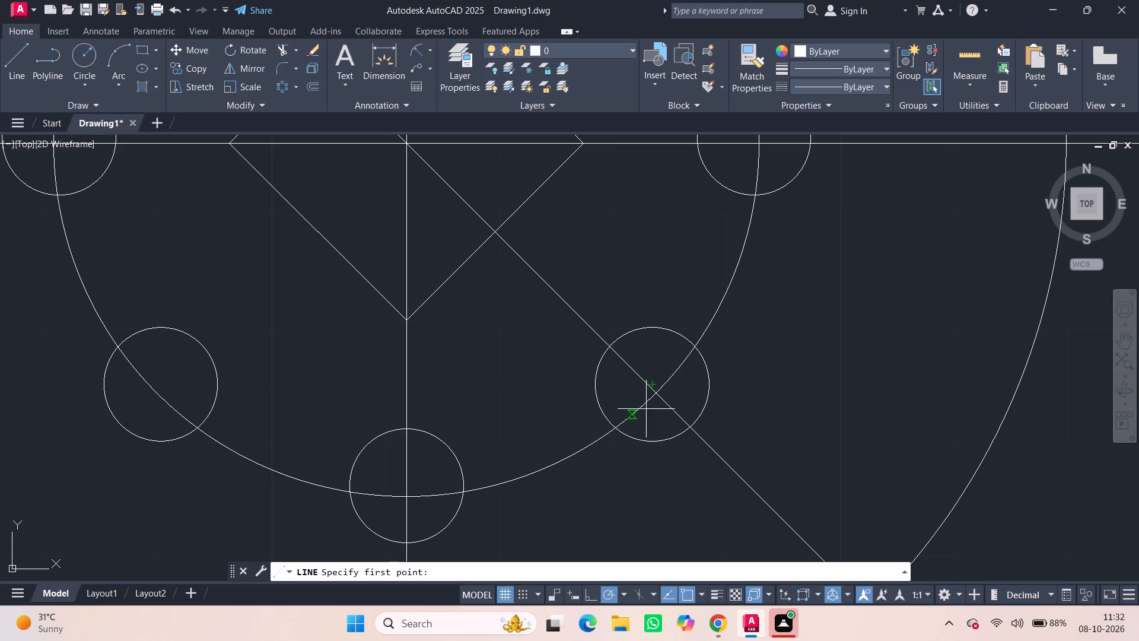
pyautogui.moveTo(326, 214); pyautogui.dragTo(331, 379, button='middle')
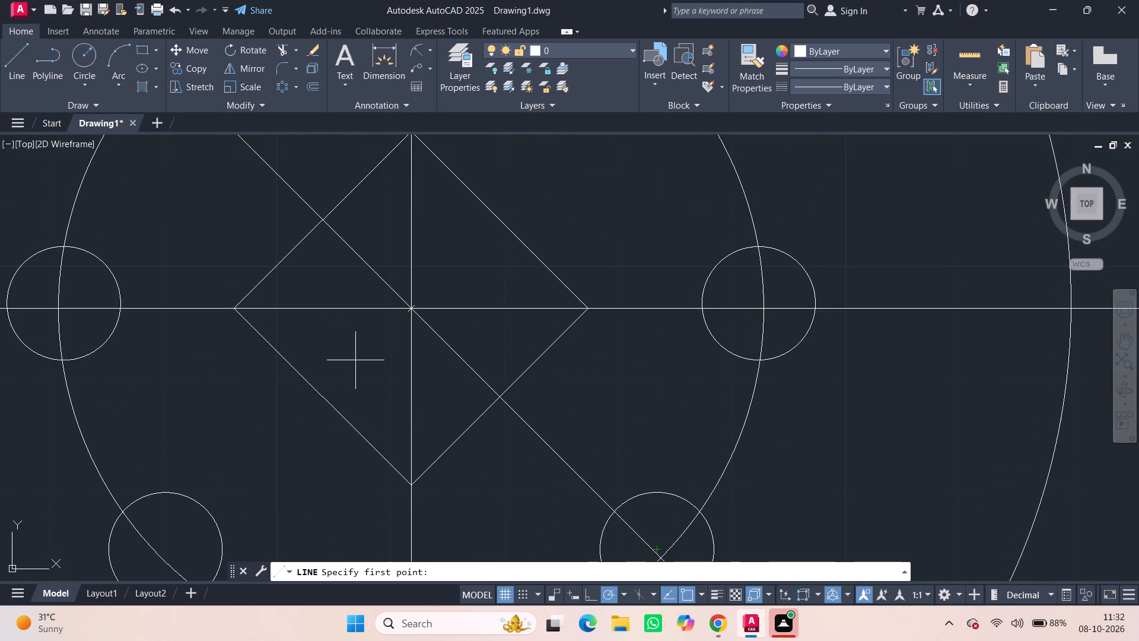
pyautogui.scroll(3, 387, 313)
pyautogui.scroll(4, 478, 329)
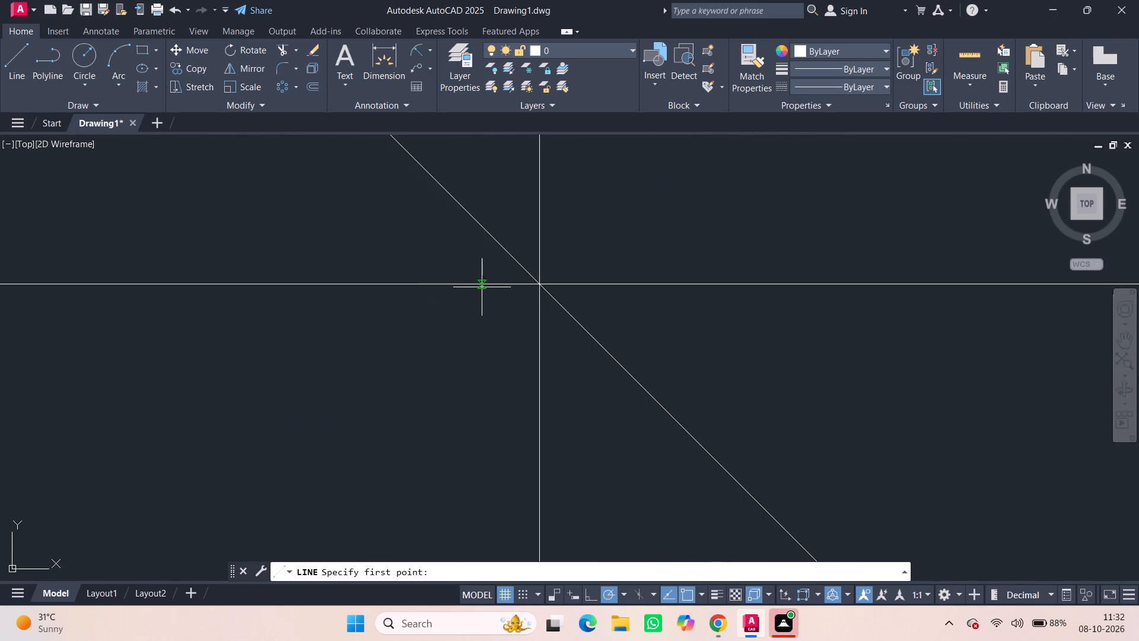
pyautogui.scroll(3, 569, 256)
pyautogui.scroll(3, 442, 369)
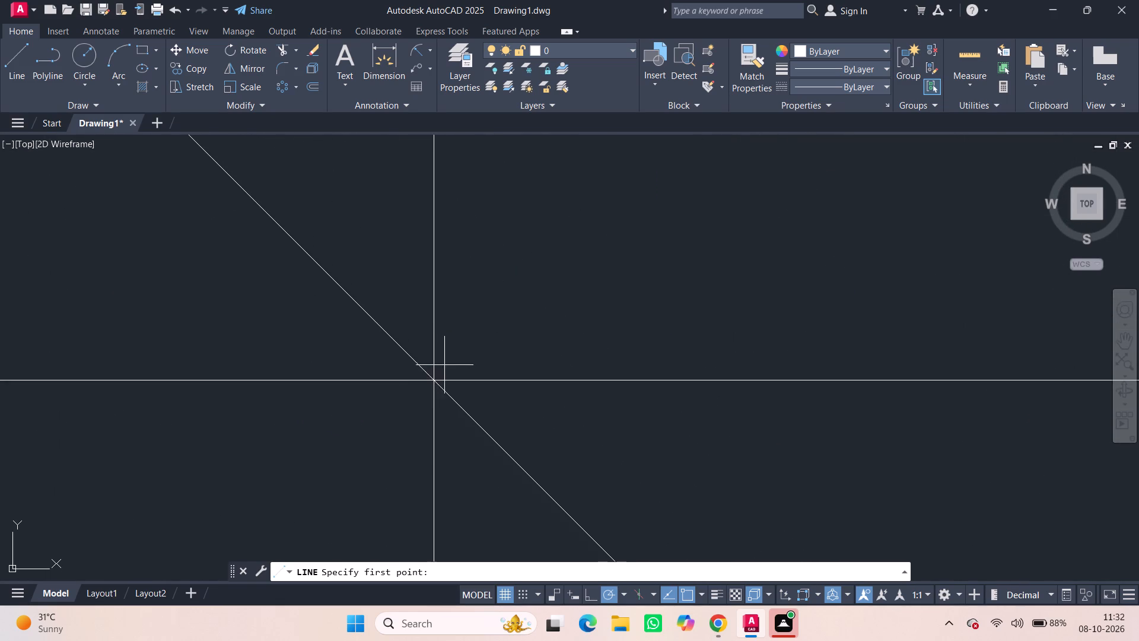
pyautogui.scroll(9, 426, 386)
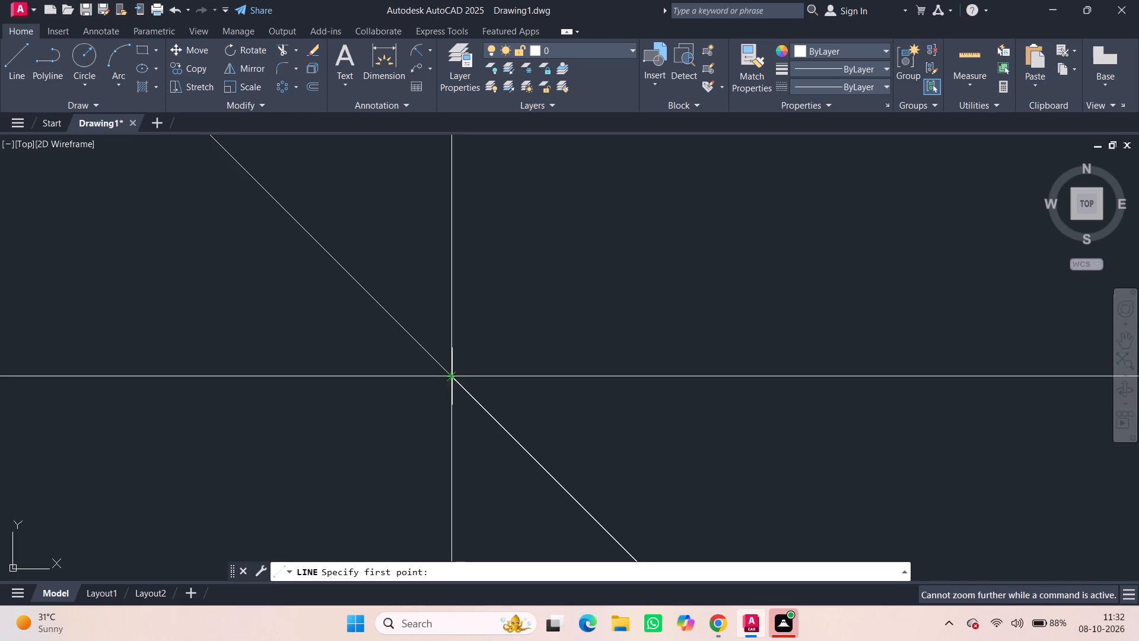
pyautogui.scroll(2, 454, 380)
pyautogui.scroll(-20, 454, 379)
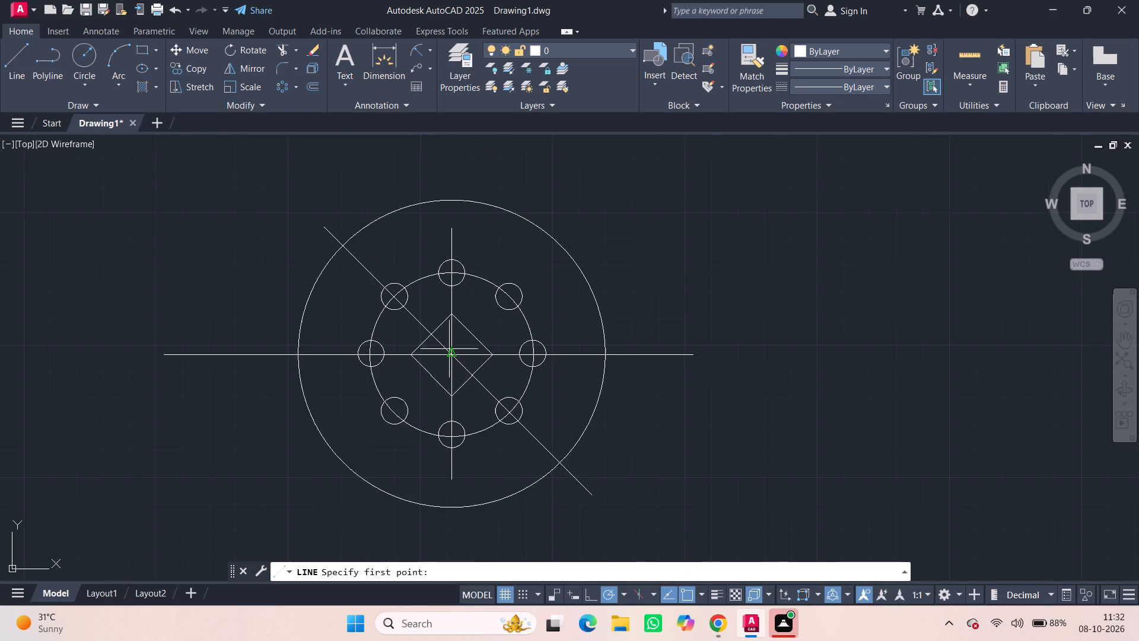
pyautogui.scroll(3, 482, 347)
pyautogui.scroll(-2, 491, 338)
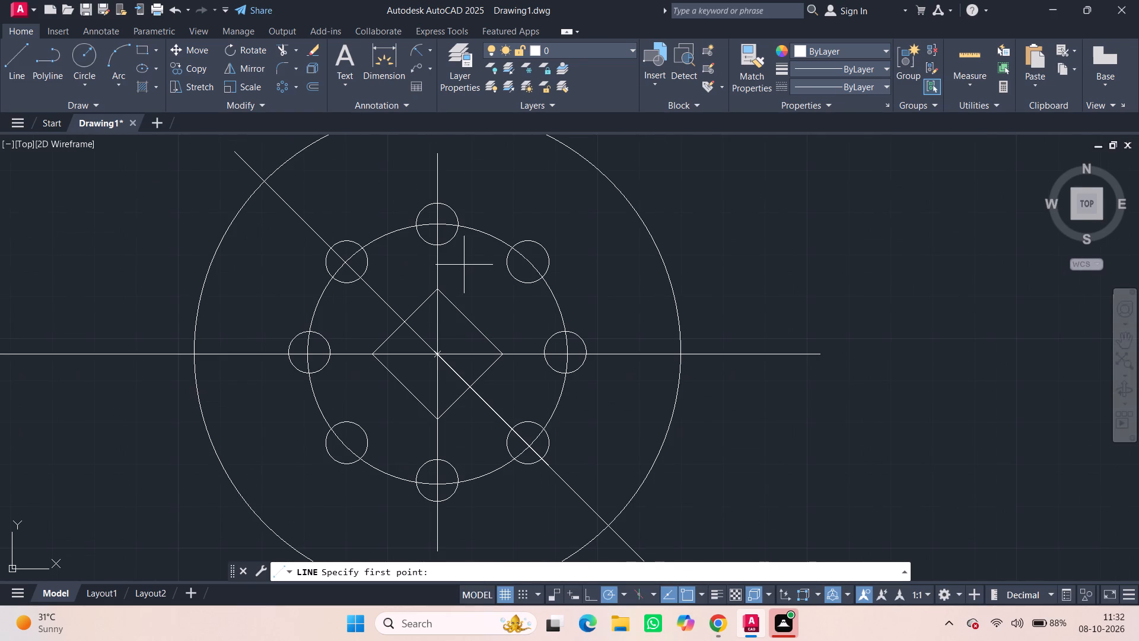
pyautogui.scroll(1, 431, 226)
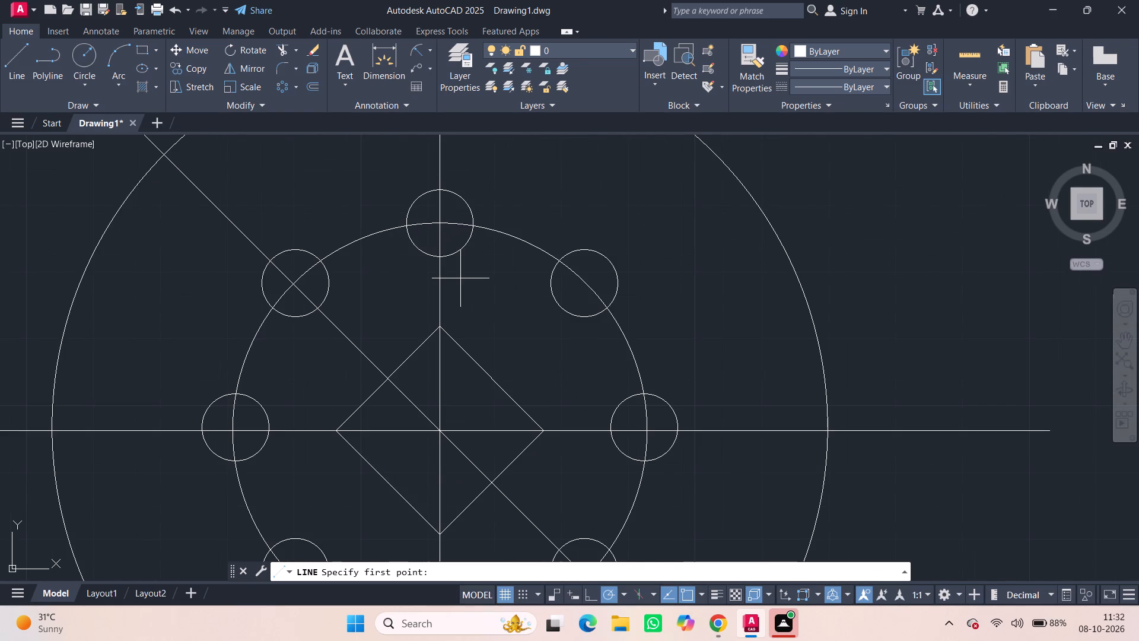
pyautogui.press('Escape')
pyautogui.click(17, 78)
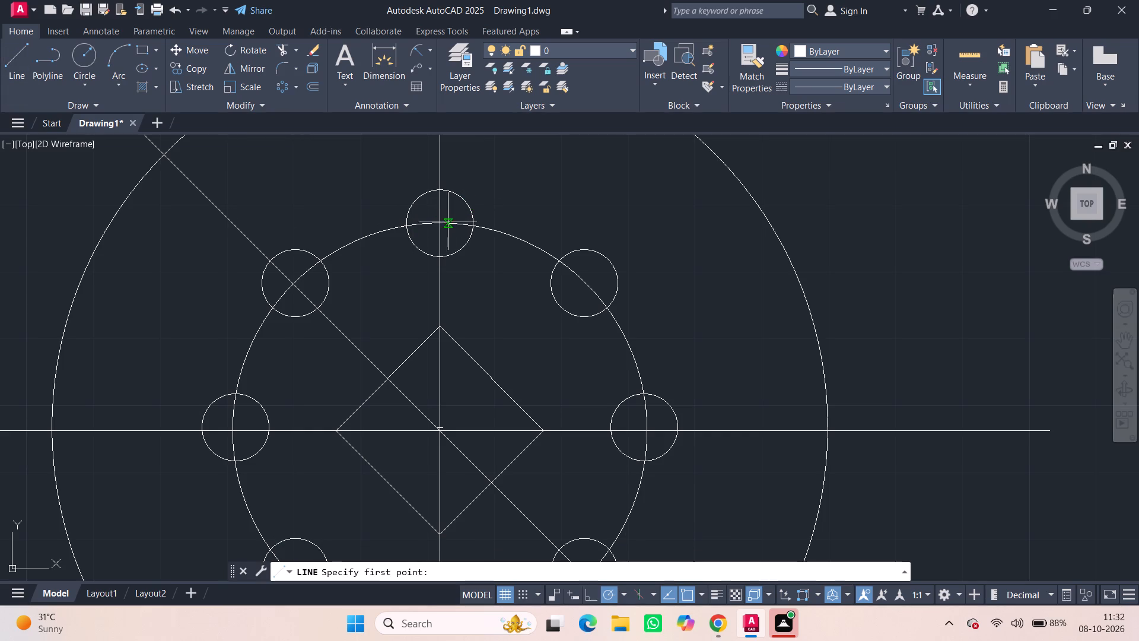
pyautogui.scroll(3, 446, 230)
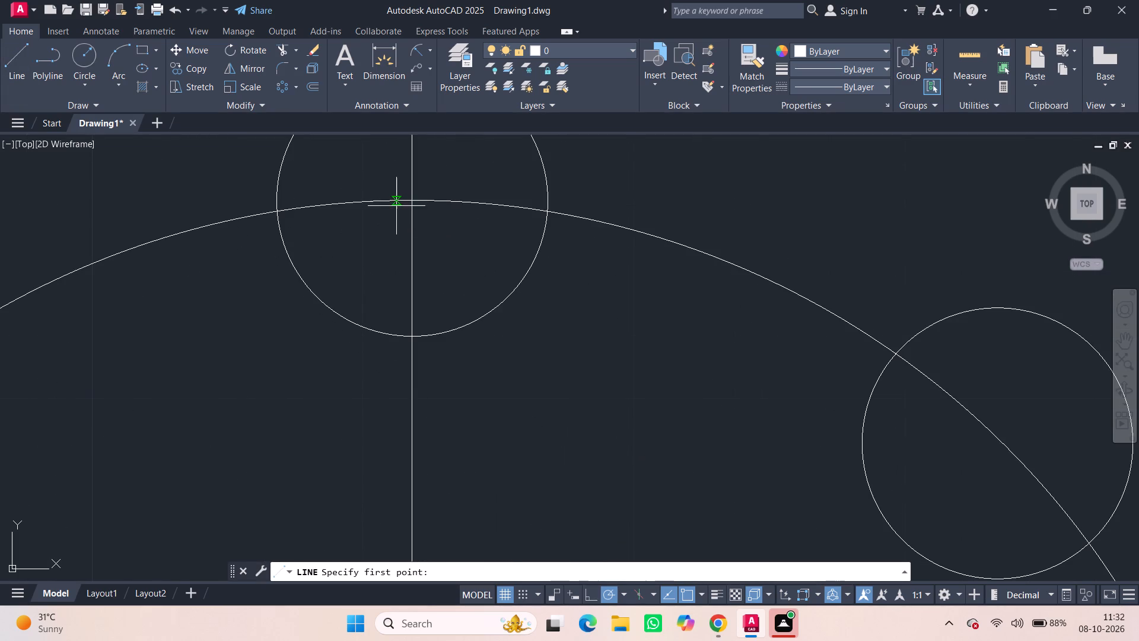
pyautogui.scroll(-2, 523, 302)
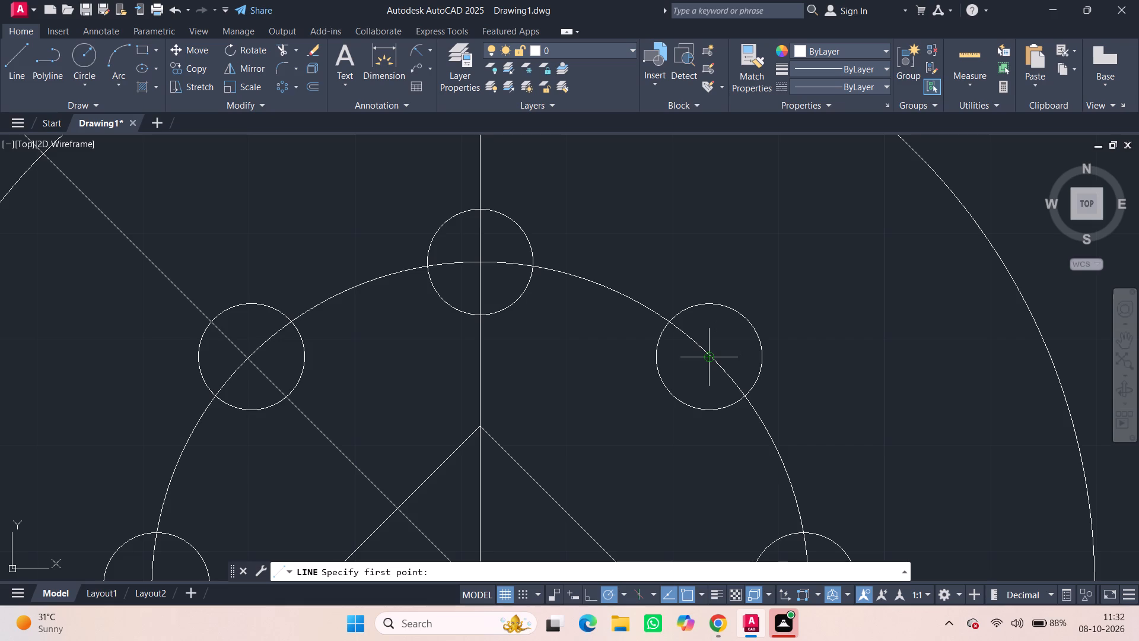
pyautogui.moveTo(705, 355); pyautogui.dragTo(589, 193, button='middle')
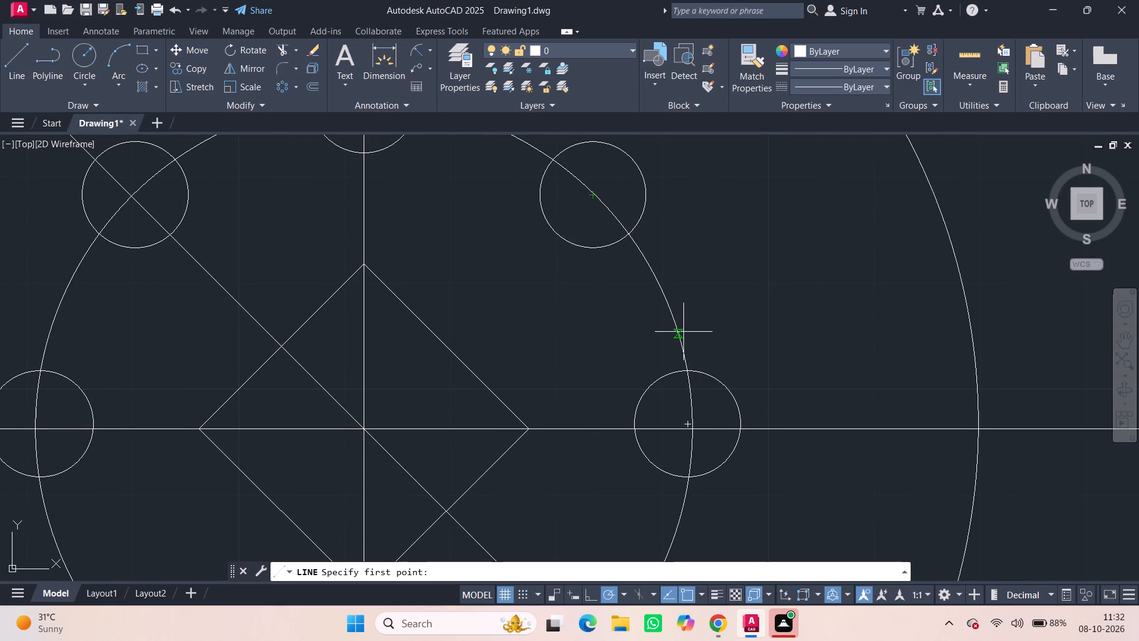
pyautogui.press('Escape')
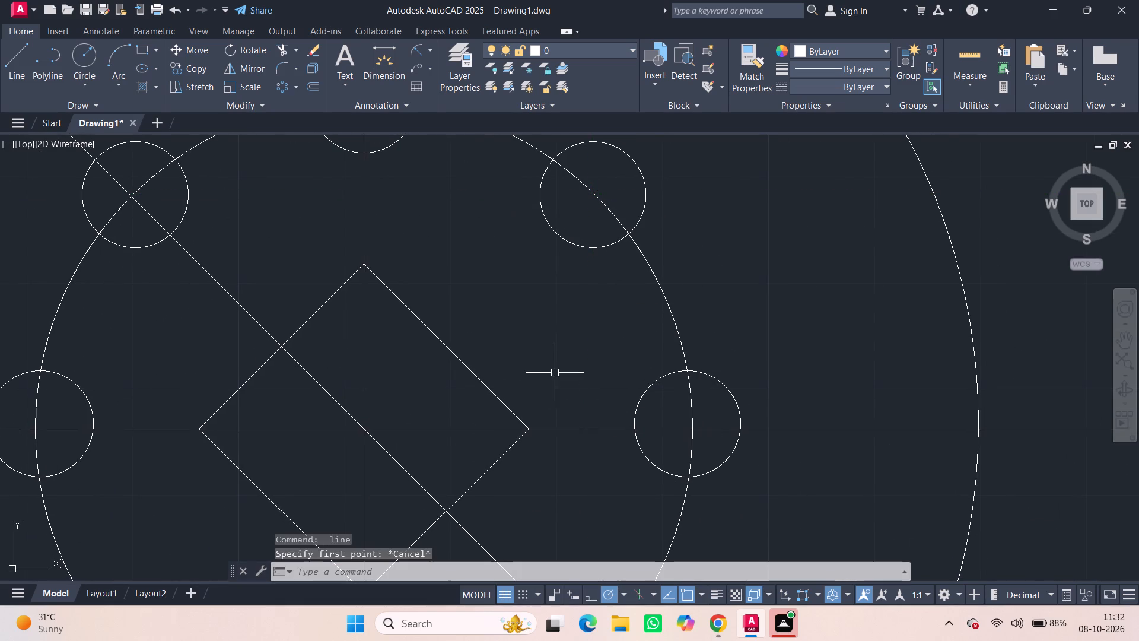
pyautogui.press('Escape')
# Delete four of the small holes: the right, upper-right, upper-left and left ones around the diamond.
pyautogui.click(651, 385)
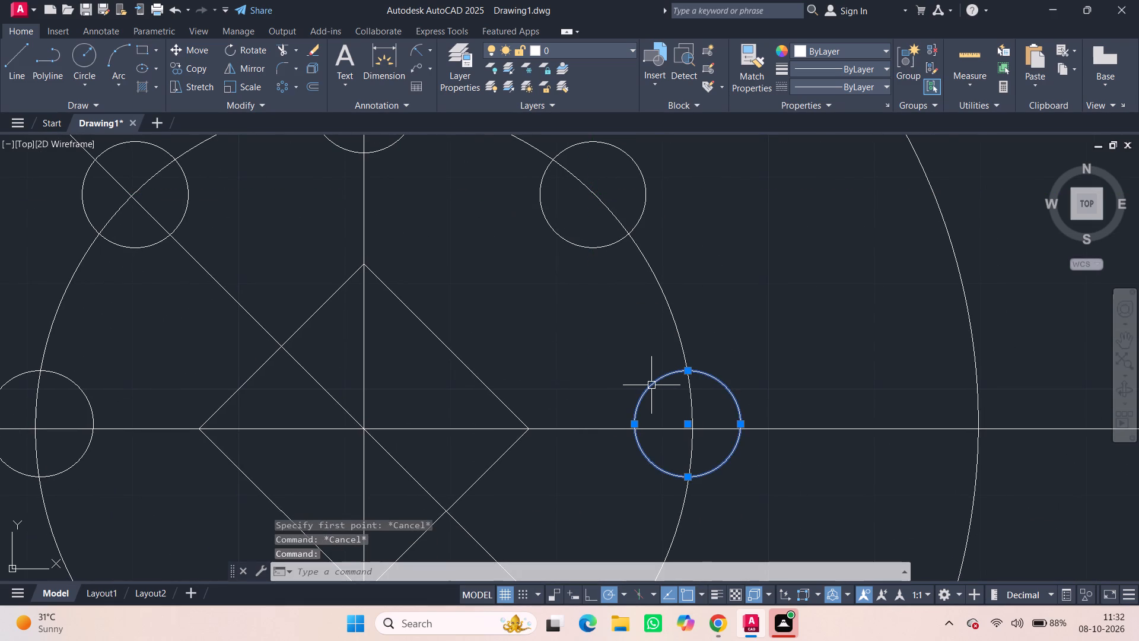
pyautogui.press('Delete')
pyautogui.click(569, 242)
pyautogui.press('Delete')
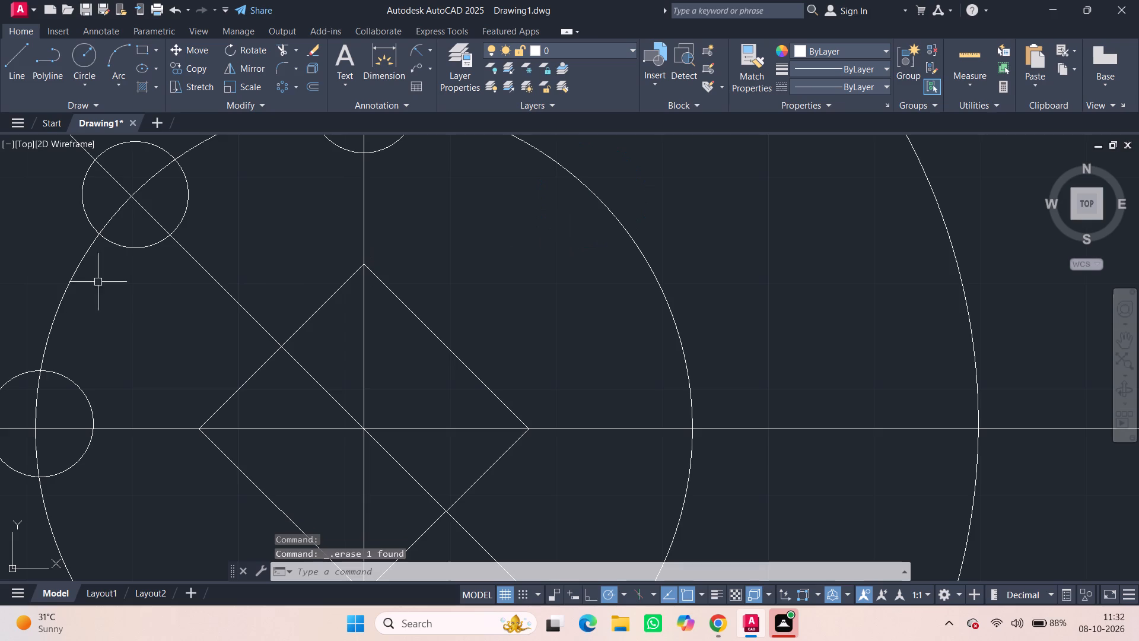
pyautogui.click(127, 249)
pyautogui.press('Delete')
pyautogui.click(77, 389)
pyautogui.press('Delete')
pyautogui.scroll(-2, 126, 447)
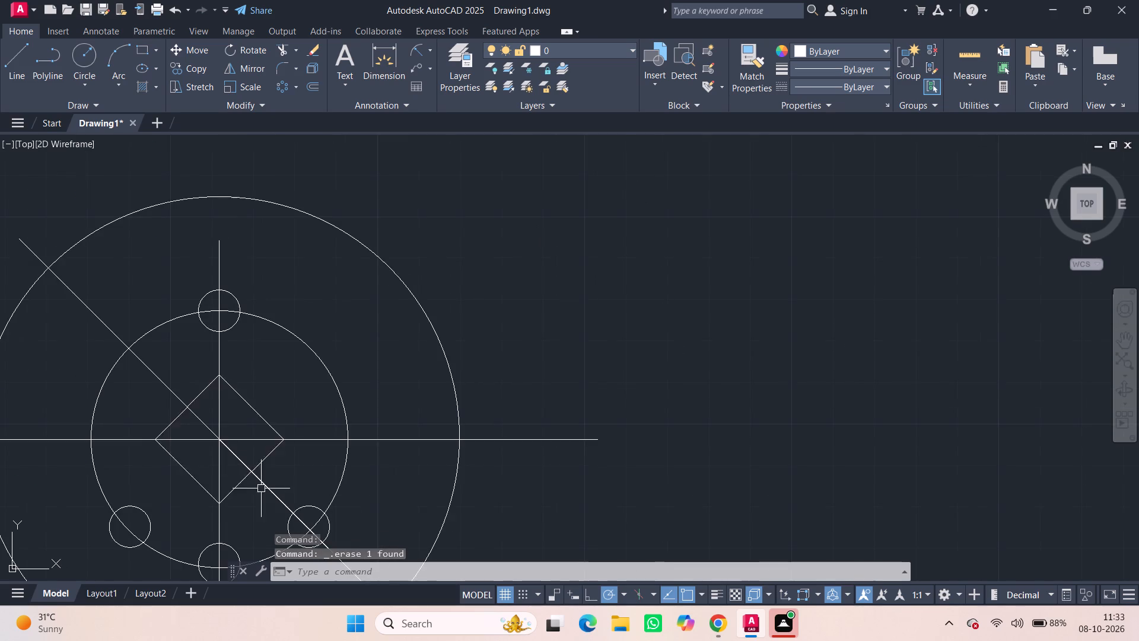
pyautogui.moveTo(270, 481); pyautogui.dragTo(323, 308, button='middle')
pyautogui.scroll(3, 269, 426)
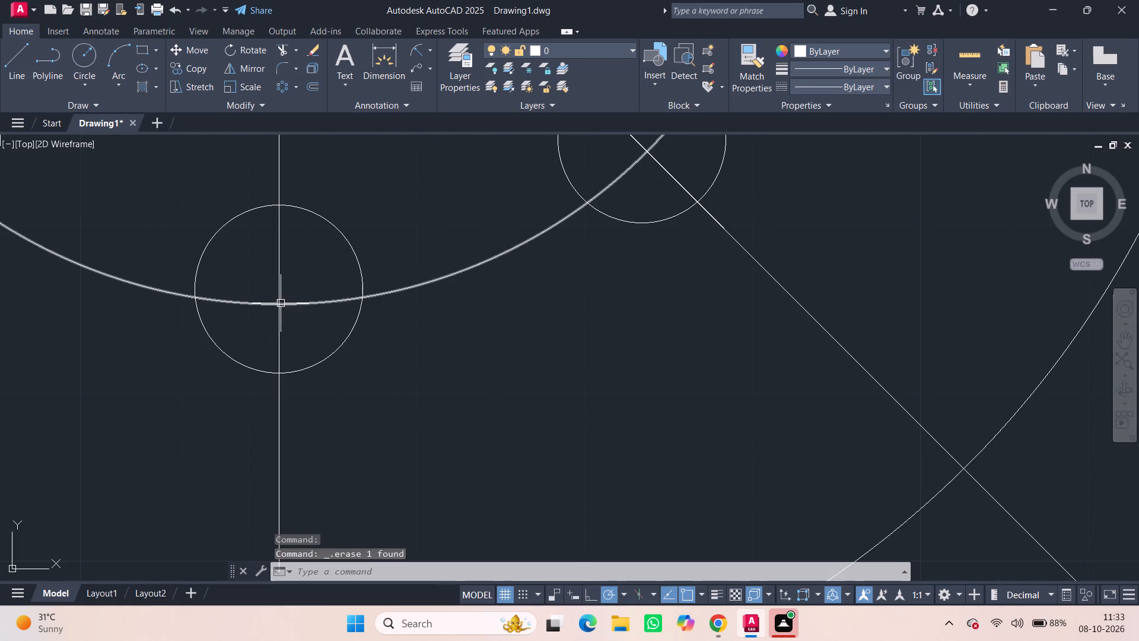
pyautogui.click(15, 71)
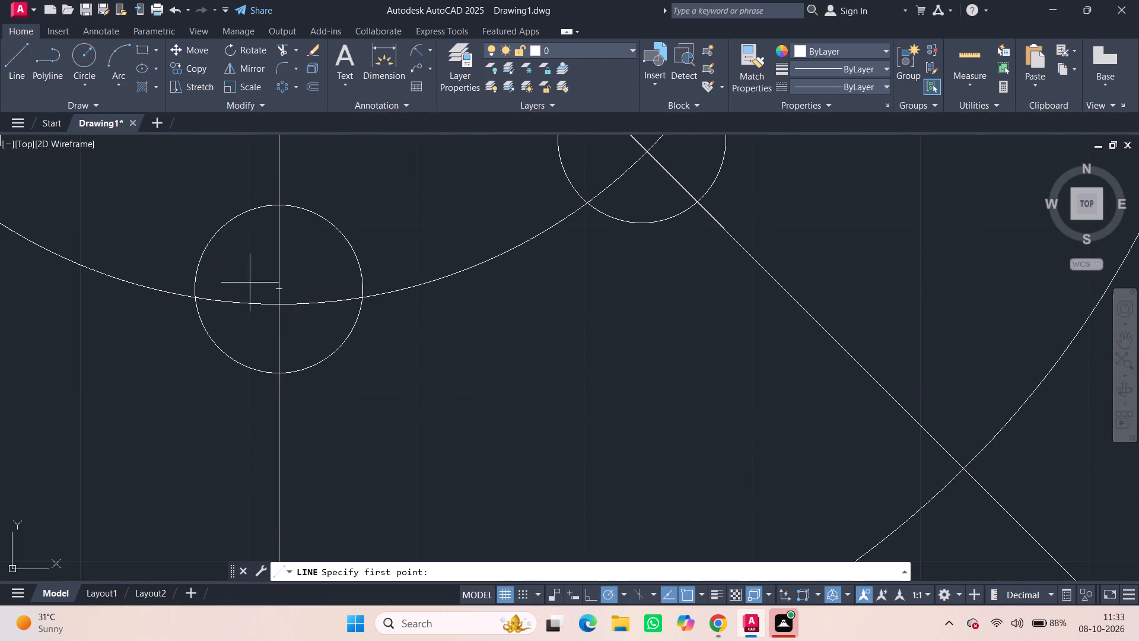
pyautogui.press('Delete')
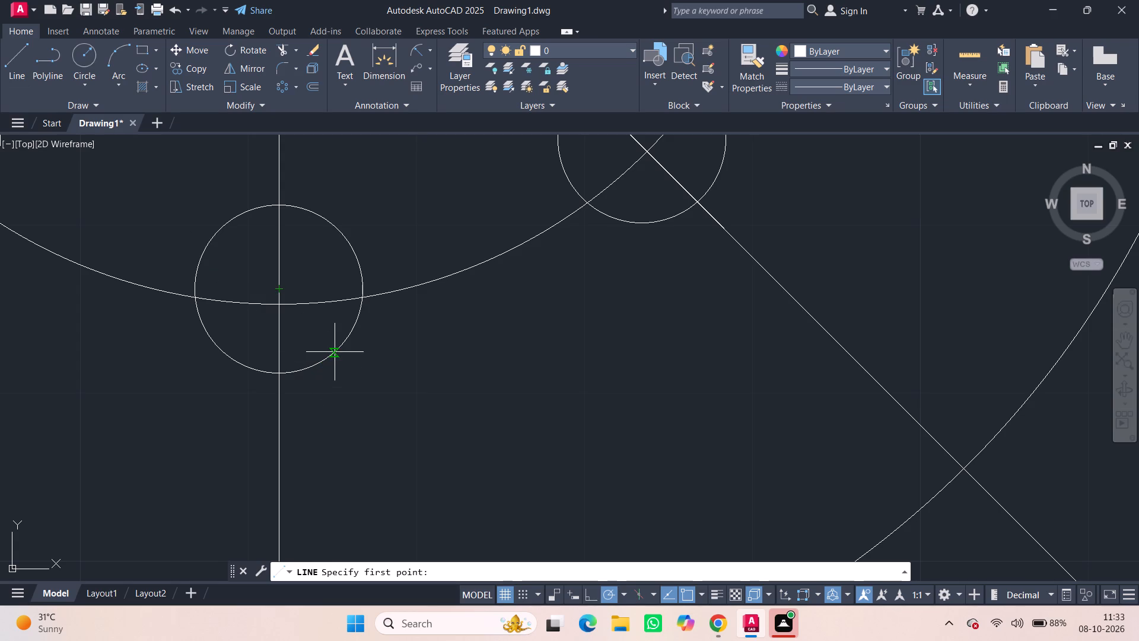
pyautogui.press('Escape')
# Delete the three small holes at the bottom, lower-right and lower-left of the radius 31 circle.
pyautogui.click(336, 351)
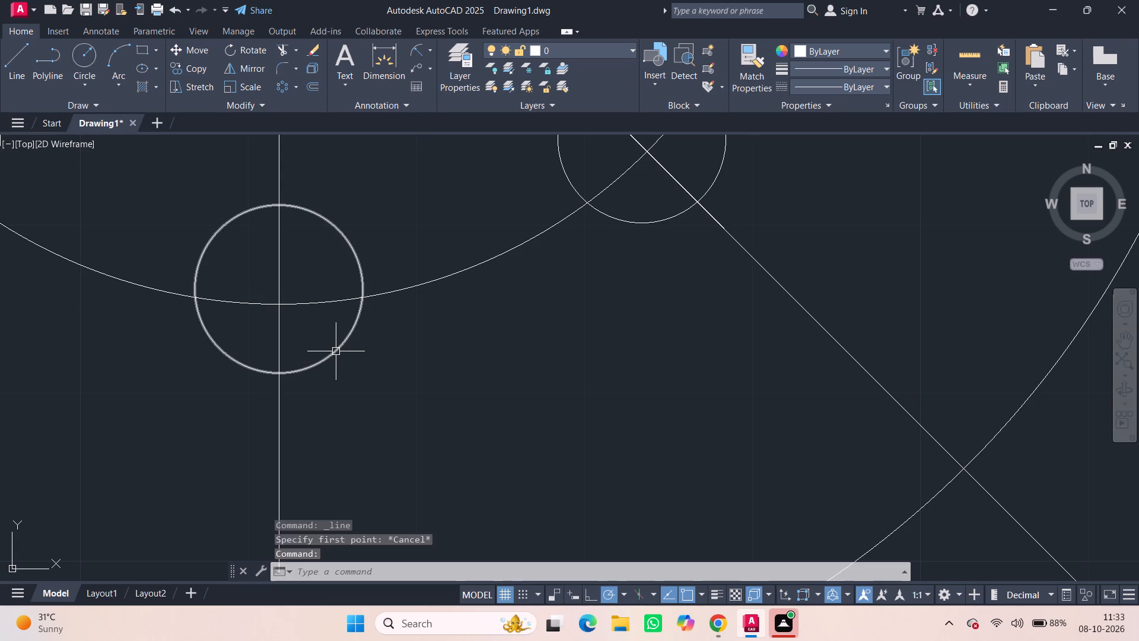
pyautogui.press('Delete')
pyautogui.click(614, 220)
pyautogui.press('Delete')
pyautogui.scroll(-2, 405, 271)
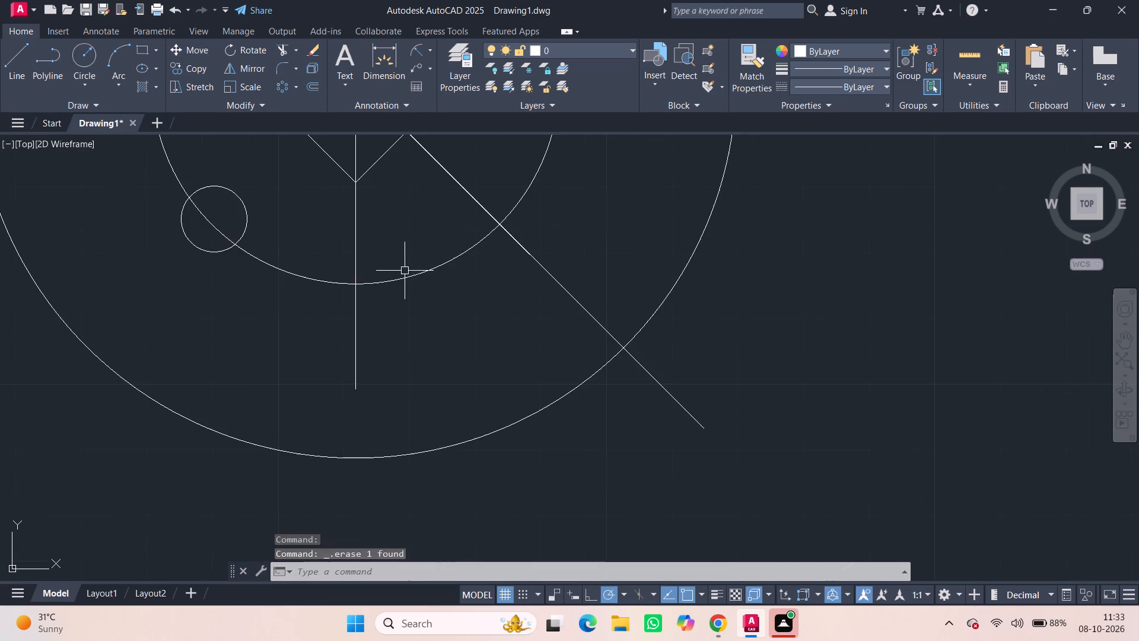
pyautogui.click(186, 237)
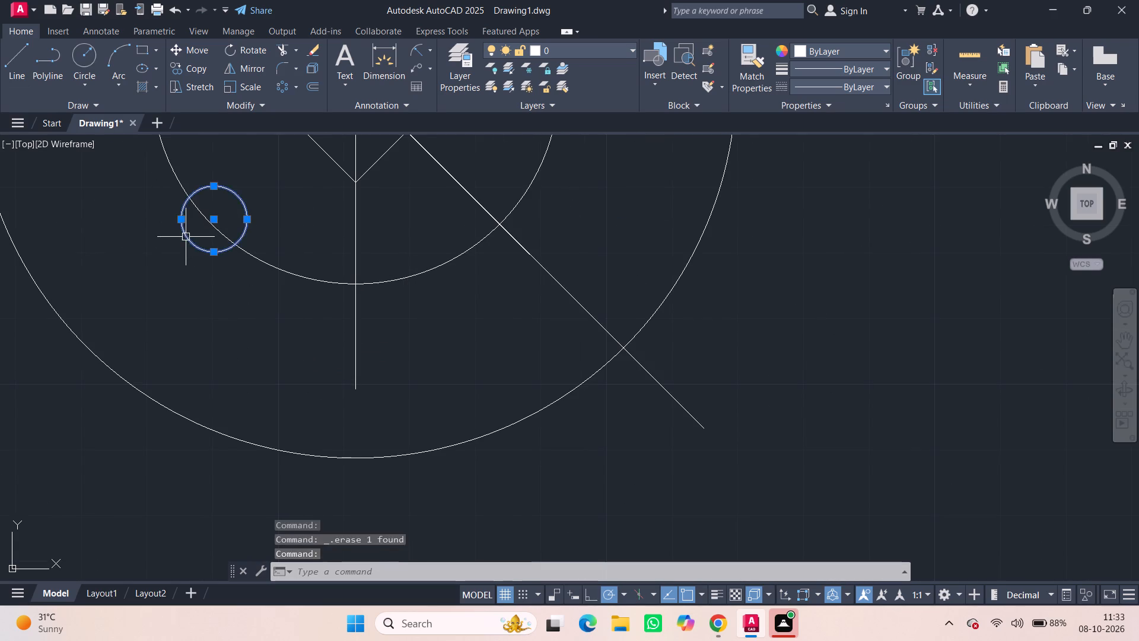
pyautogui.press('Delete')
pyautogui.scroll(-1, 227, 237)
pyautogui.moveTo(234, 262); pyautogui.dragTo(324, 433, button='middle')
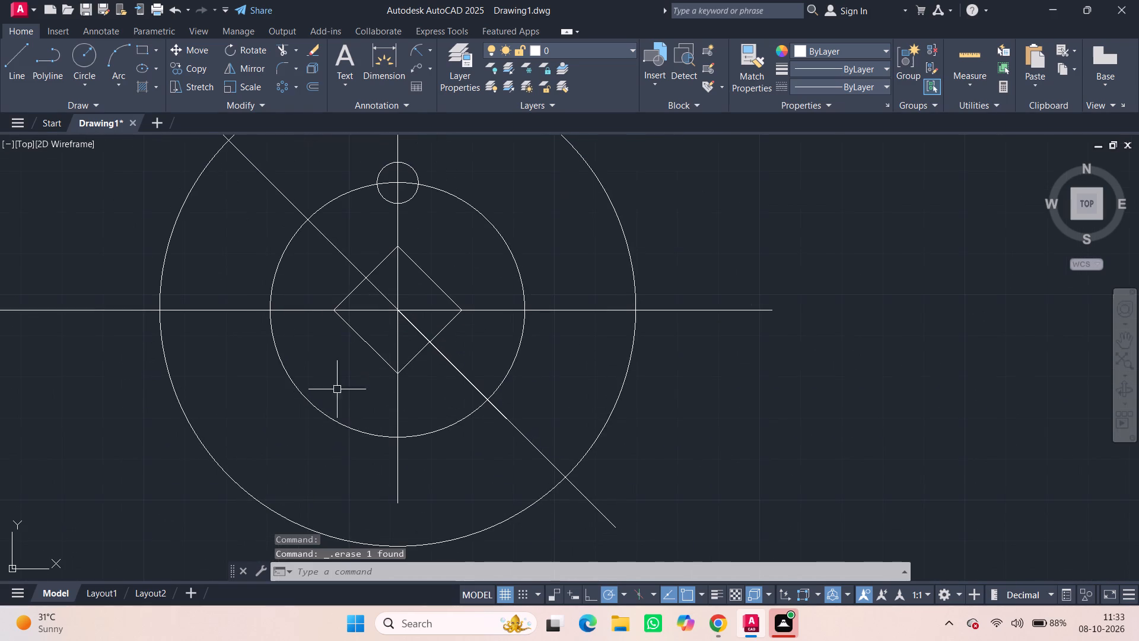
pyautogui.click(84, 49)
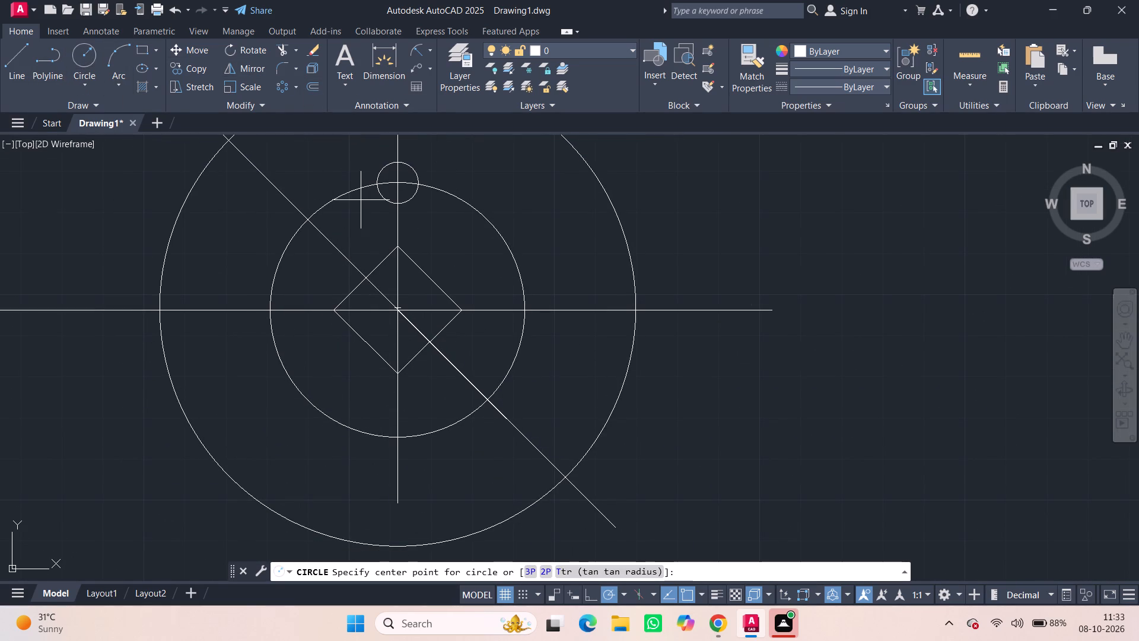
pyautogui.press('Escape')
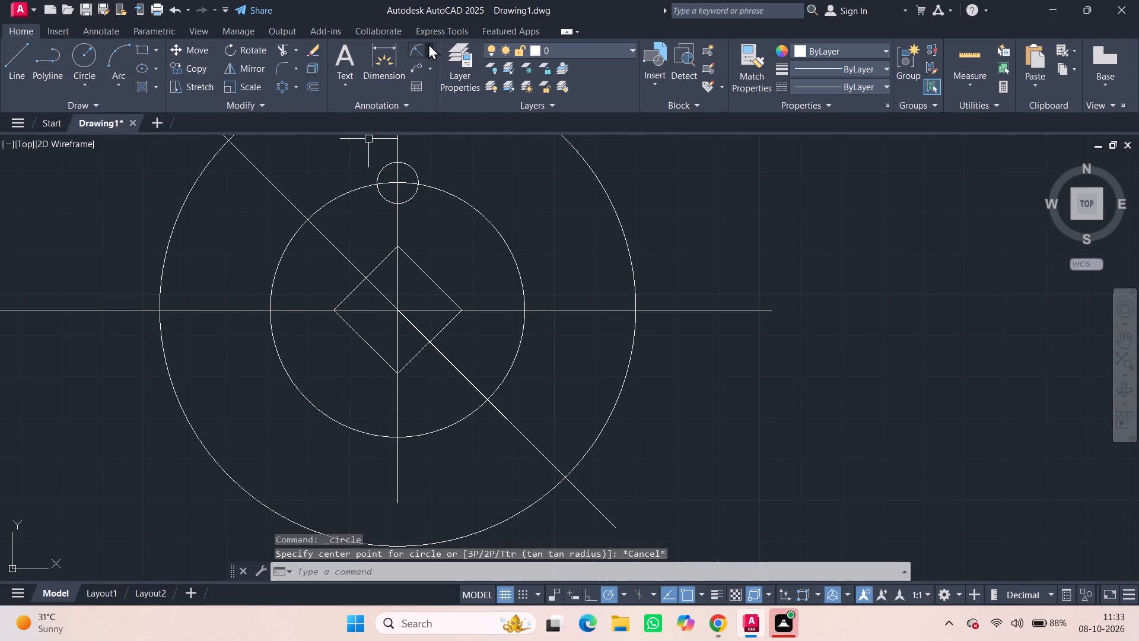
# Check the radius of the remaining small hole above the diamond without placing a dimension.
pyautogui.click(428, 43)
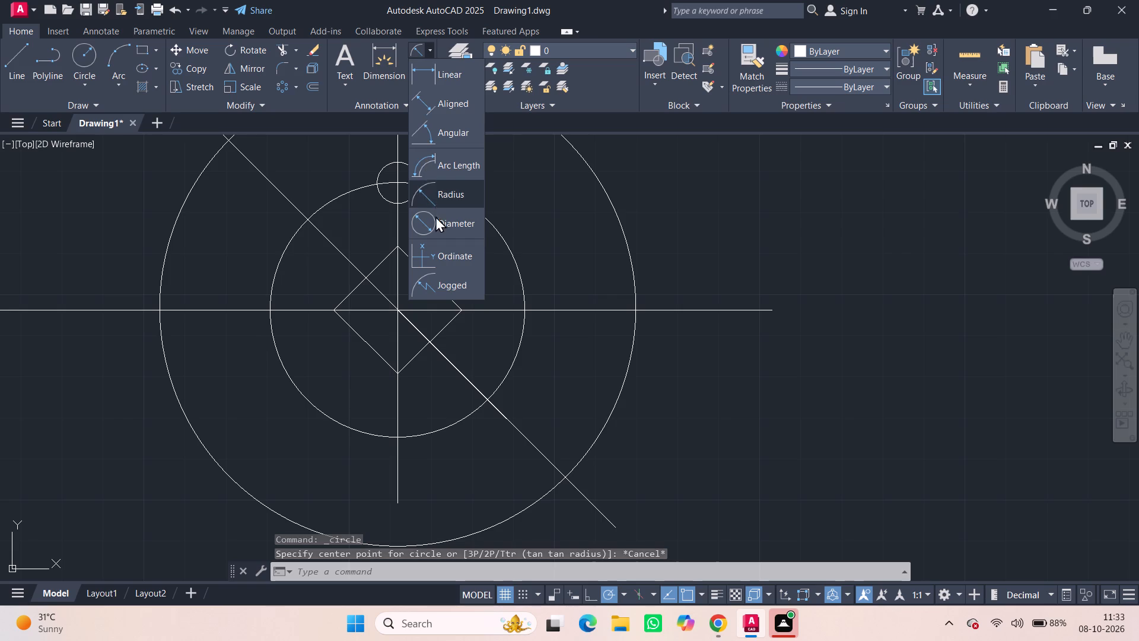
pyautogui.click(439, 183)
pyautogui.click(414, 176)
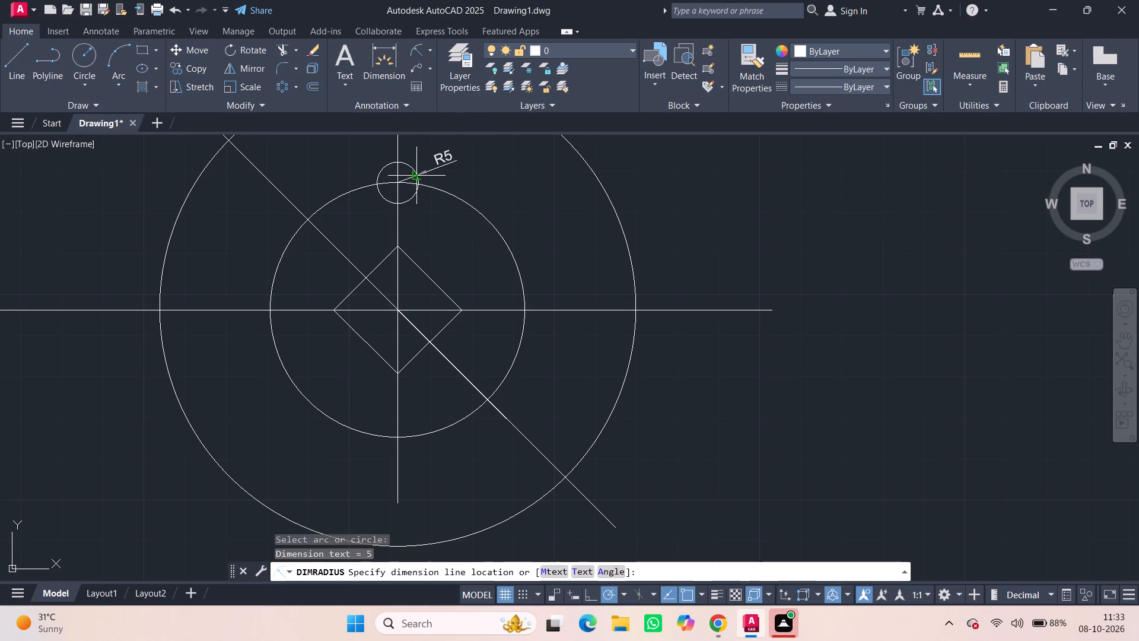
pyautogui.press('Escape')
pyautogui.click(84, 47)
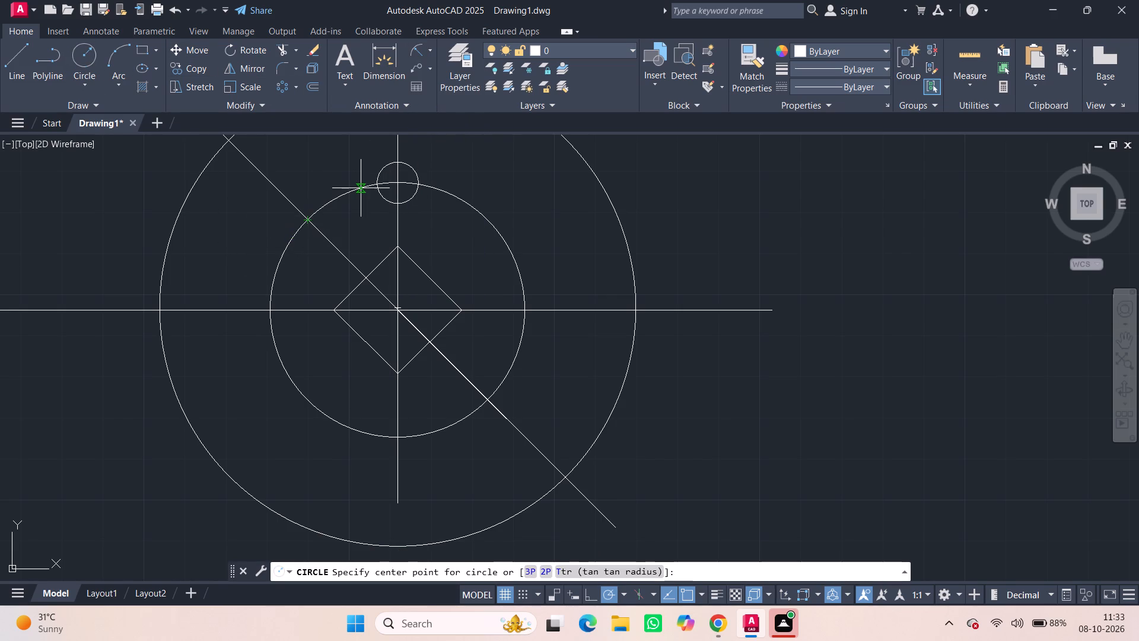
pyautogui.press('Escape')
# Create a polar array of the small top hole about the diamond's centre with 8 items over 360 degrees.
pyautogui.click(281, 91)
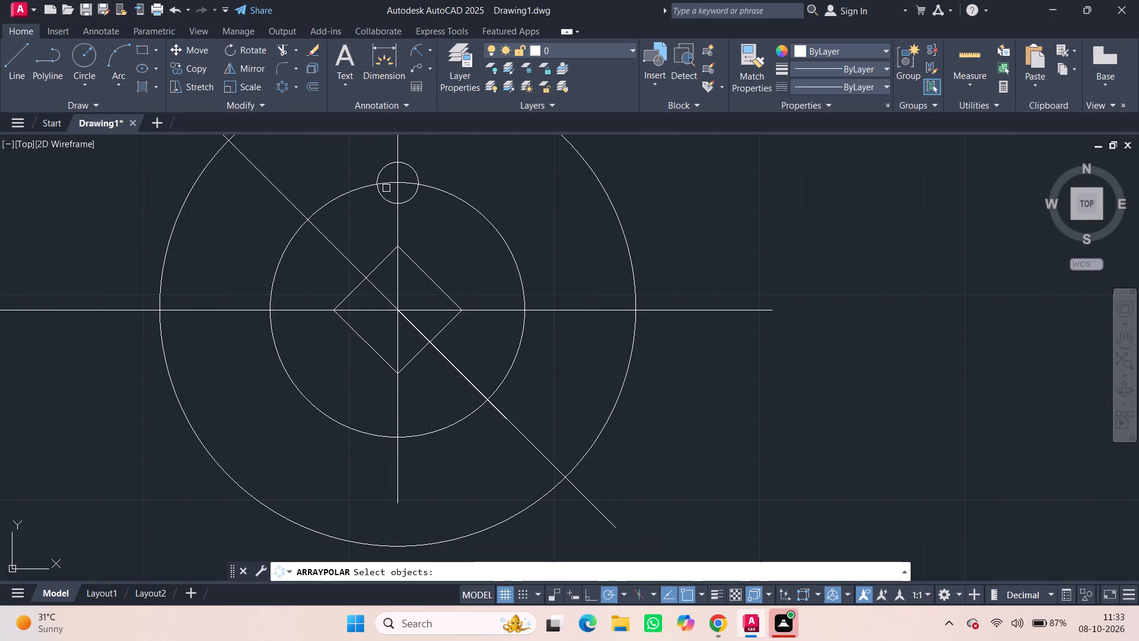
pyautogui.click(420, 173)
pyautogui.press('Return')
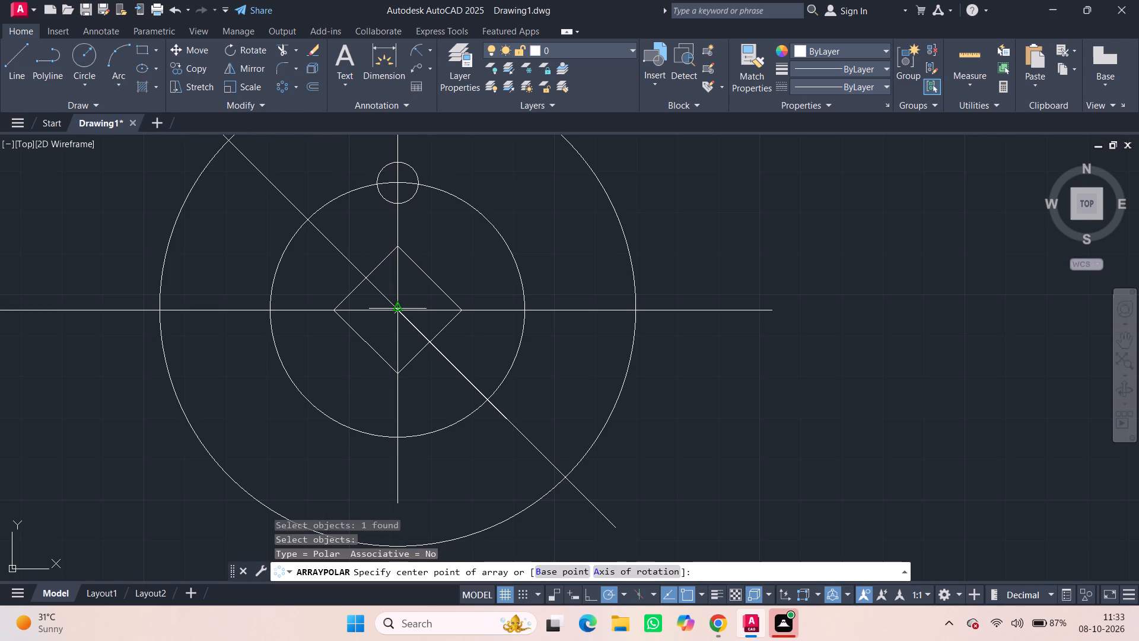
pyautogui.scroll(6, 397, 308)
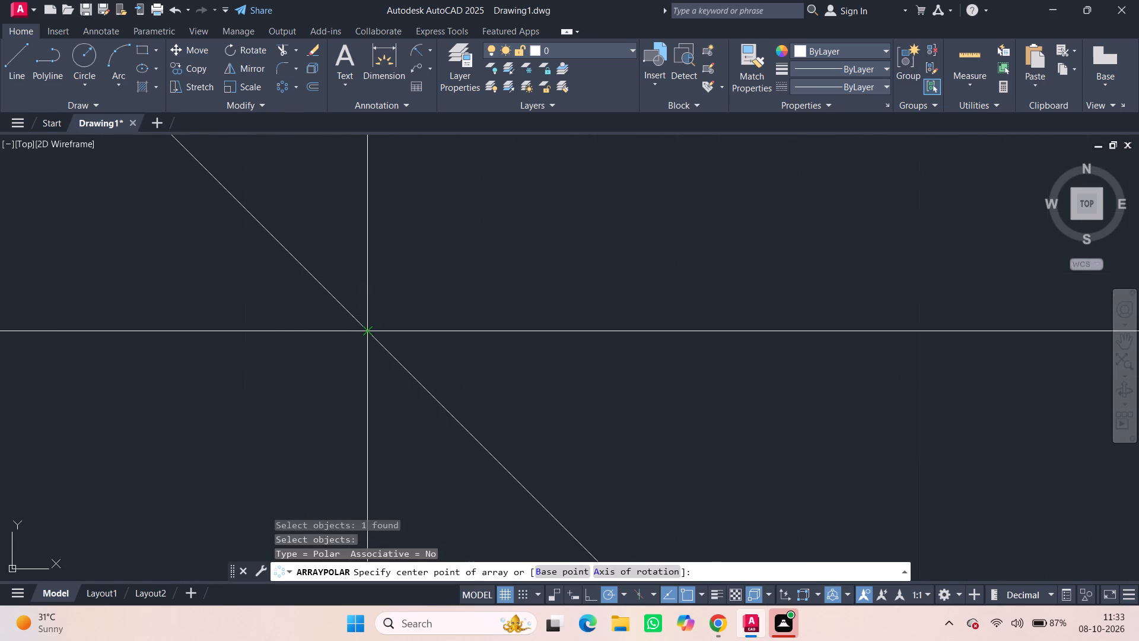
pyautogui.click(365, 335)
pyautogui.scroll(-4, 365, 335)
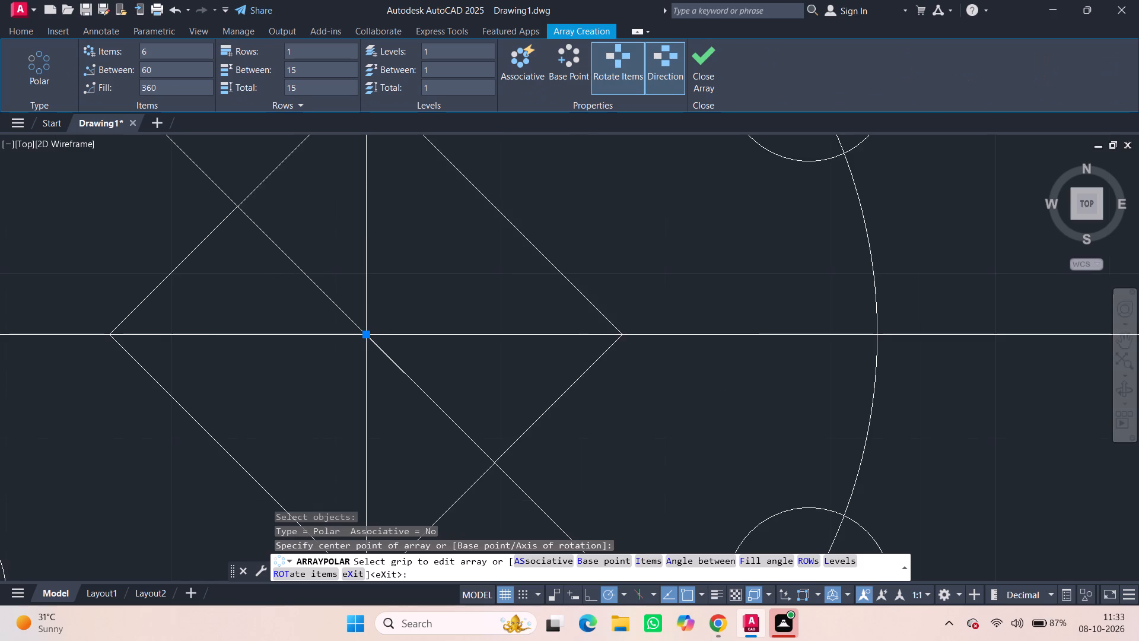
pyautogui.scroll(-2, 365, 336)
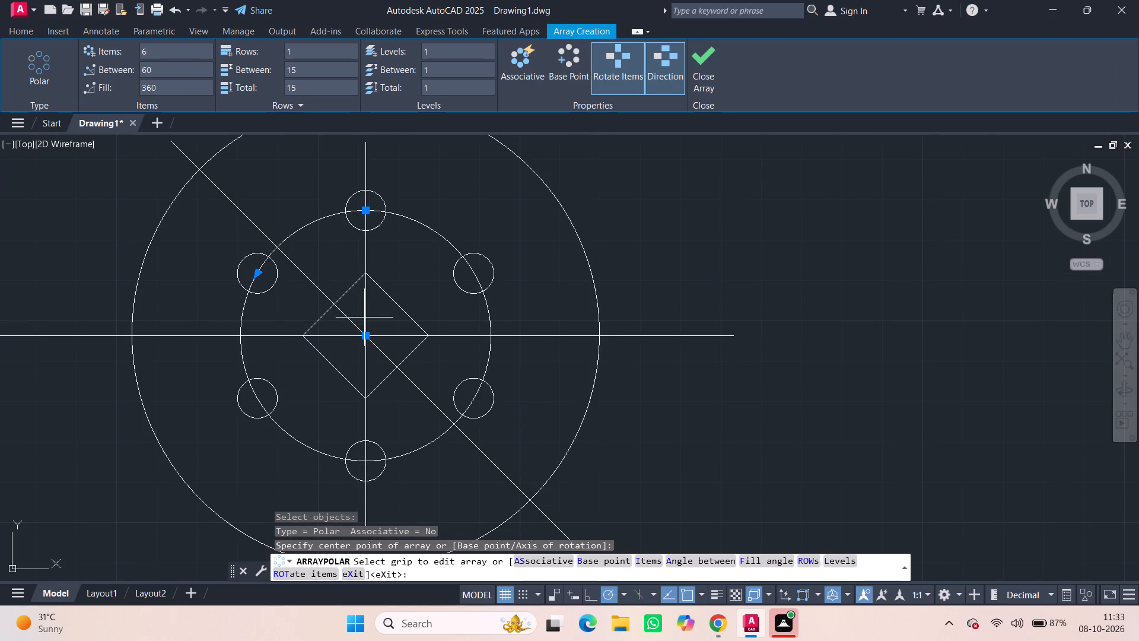
pyautogui.click(182, 46)
pyautogui.press('BackSpace')
pyautogui.press('8')
pyautogui.press('Return')
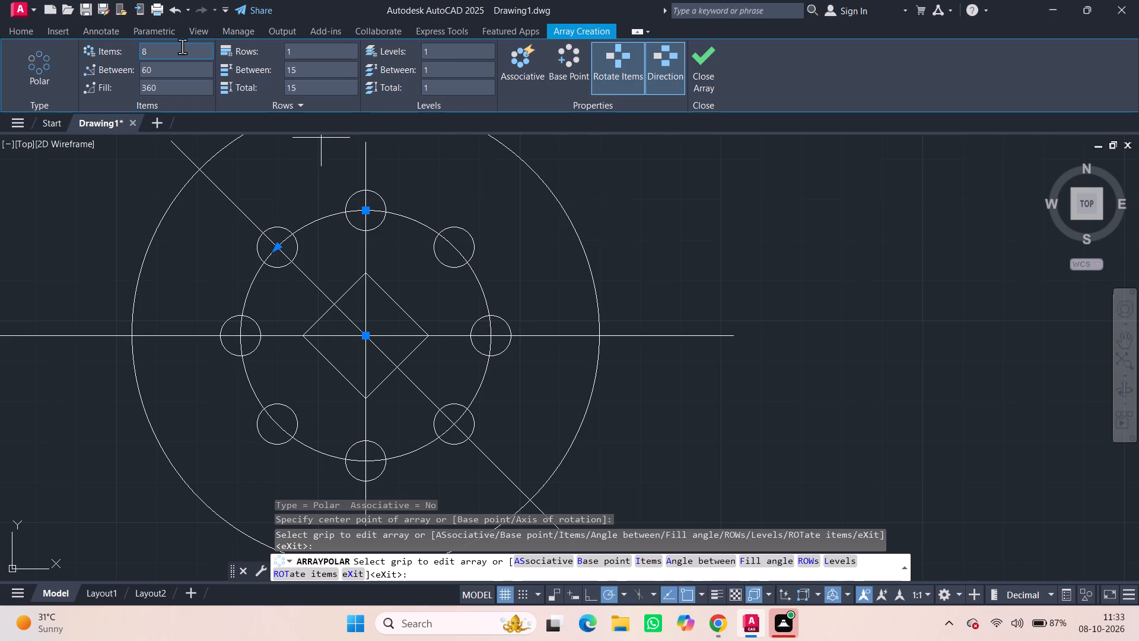
pyautogui.click(703, 59)
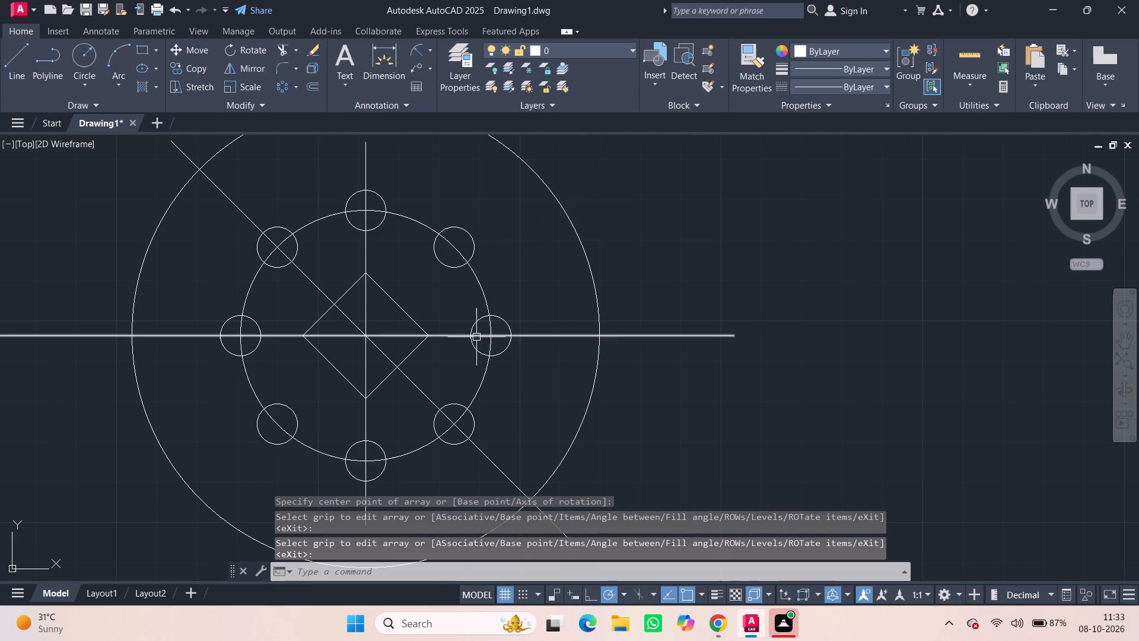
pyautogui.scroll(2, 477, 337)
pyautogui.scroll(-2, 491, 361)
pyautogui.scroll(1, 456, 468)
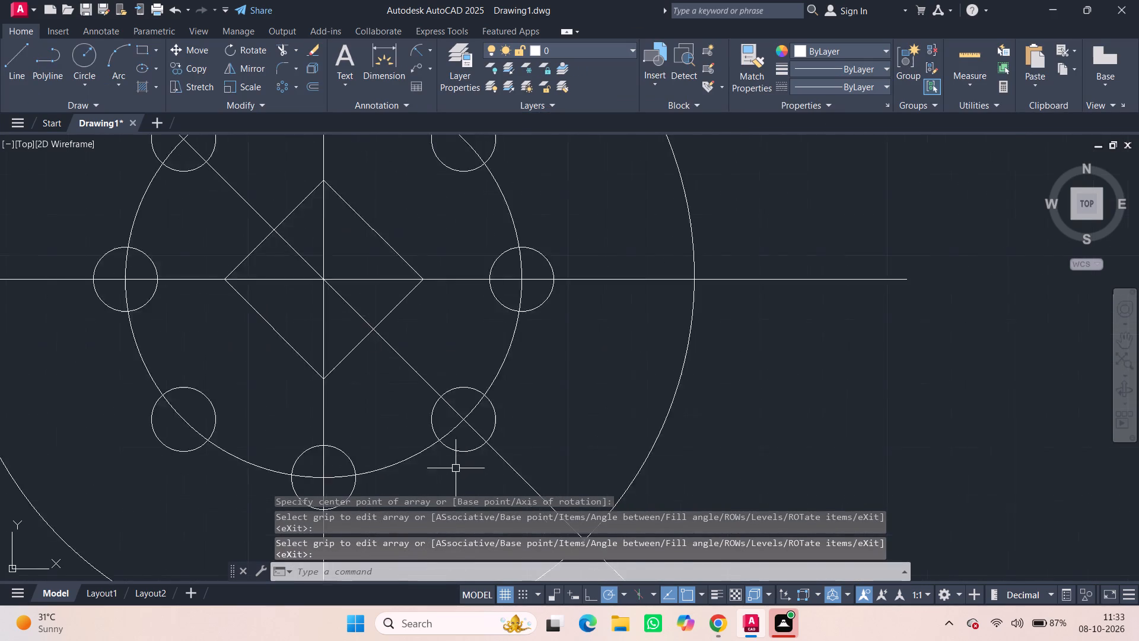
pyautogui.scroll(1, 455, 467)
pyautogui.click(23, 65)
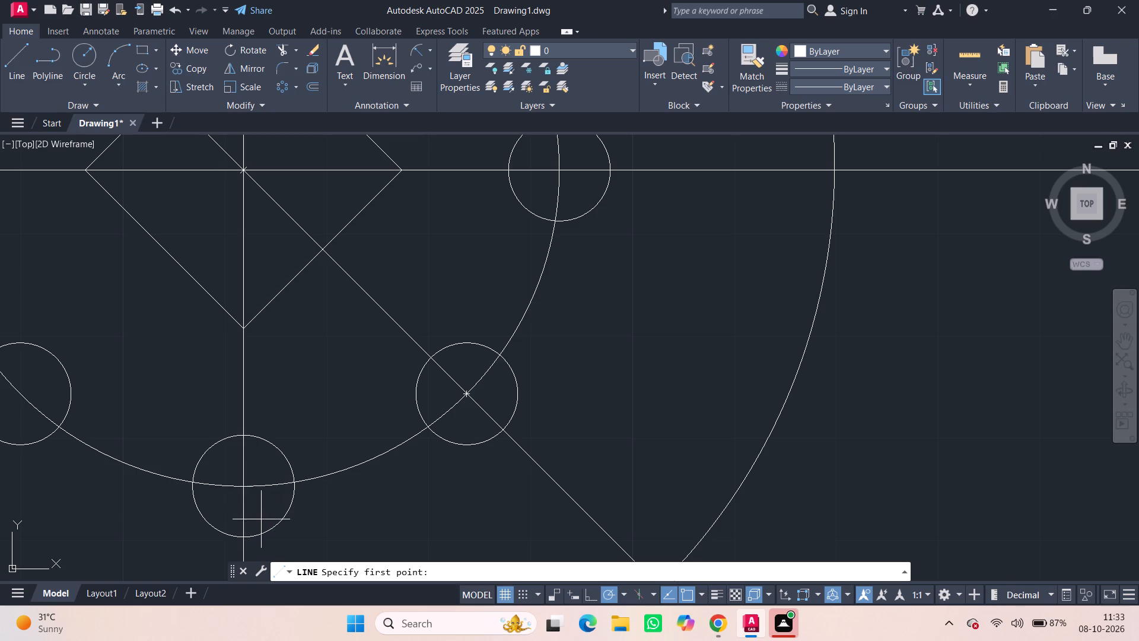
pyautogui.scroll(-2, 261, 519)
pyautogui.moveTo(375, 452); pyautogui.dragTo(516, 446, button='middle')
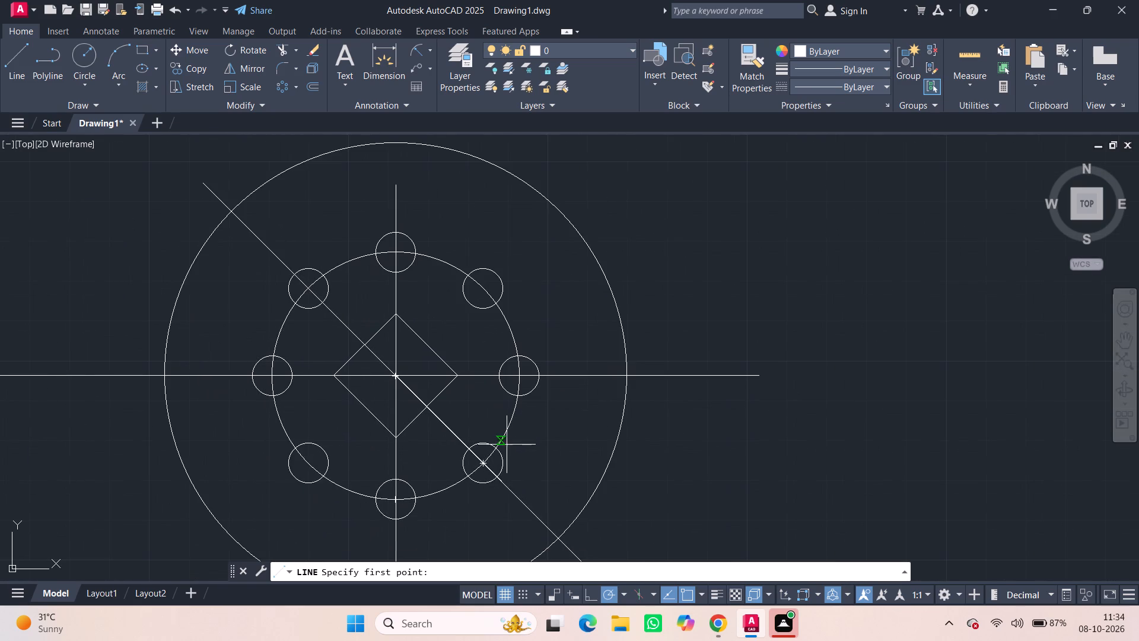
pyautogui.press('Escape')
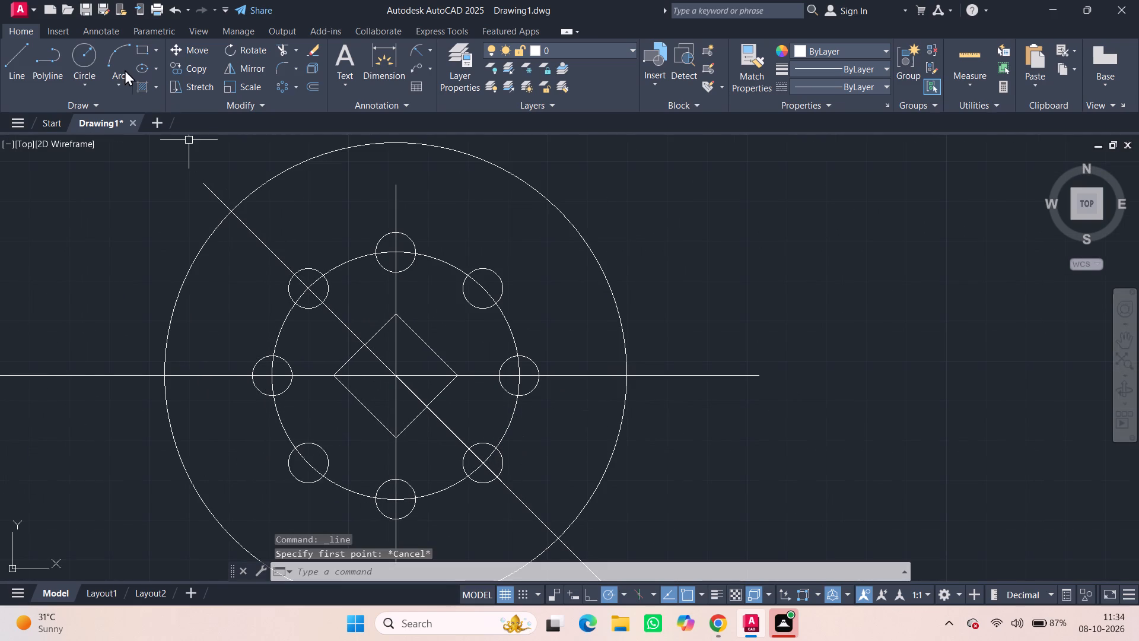
# Draw a diagonal centre line from the diamond's centre past the outline's lower-left side and back through the centre beyond its upper-right side.
pyautogui.click(5, 72)
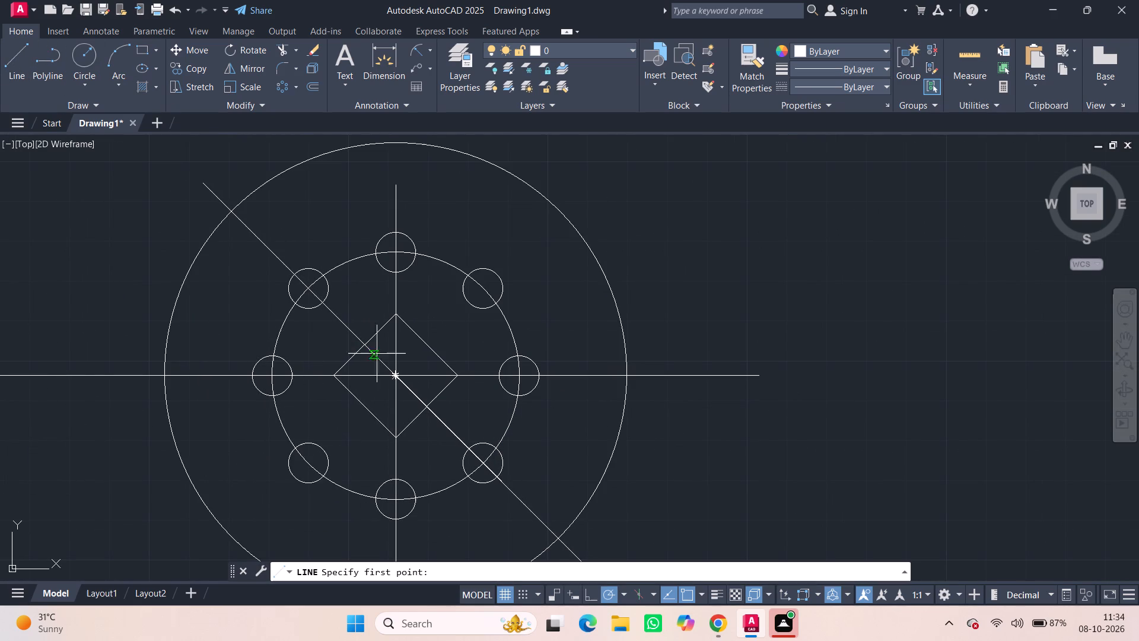
pyautogui.scroll(4, 399, 375)
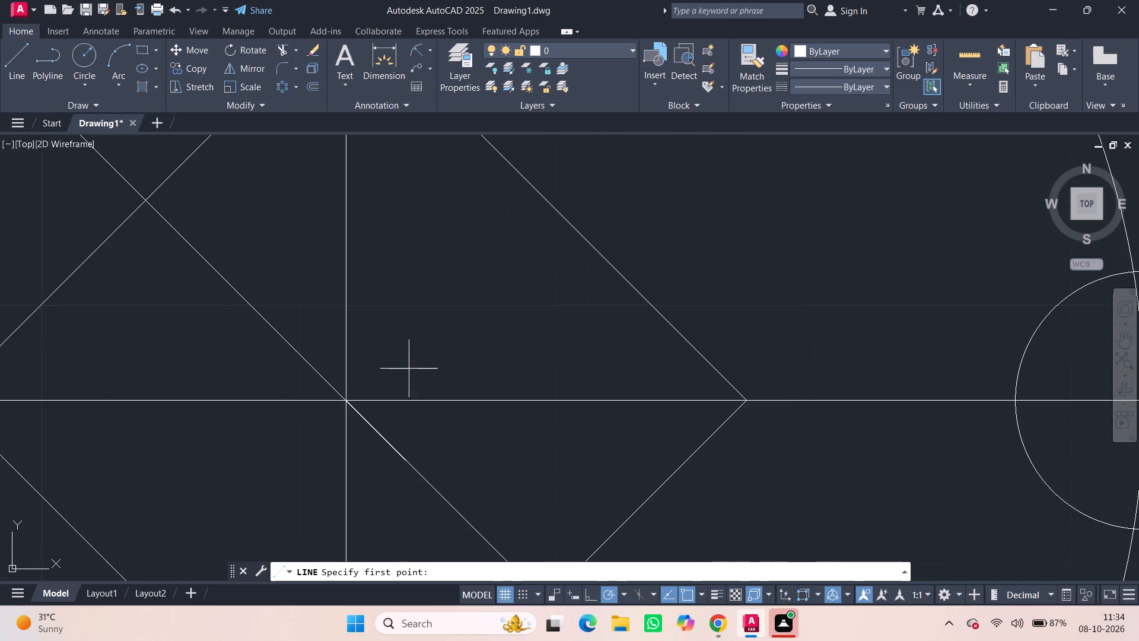
pyautogui.click(339, 406)
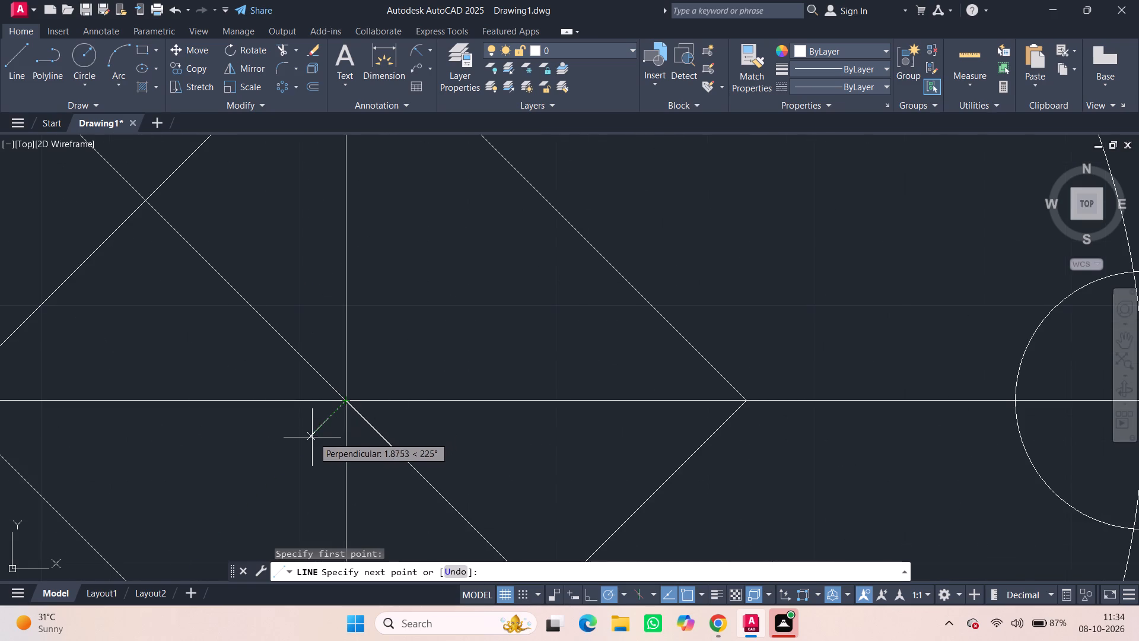
pyautogui.scroll(-6, 312, 438)
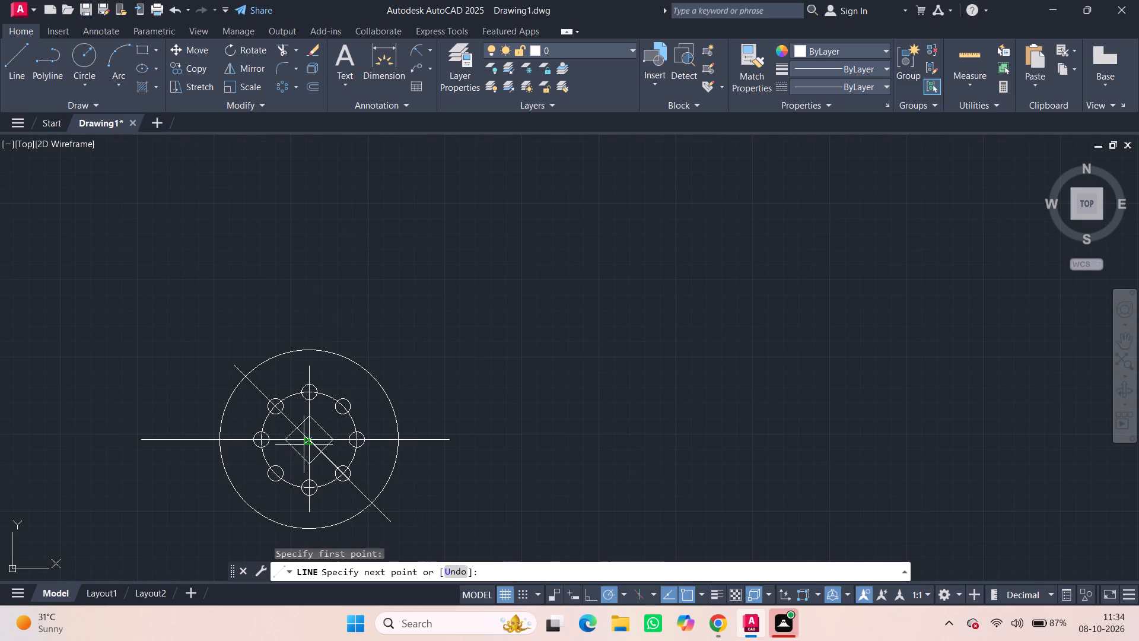
pyautogui.click(235, 521)
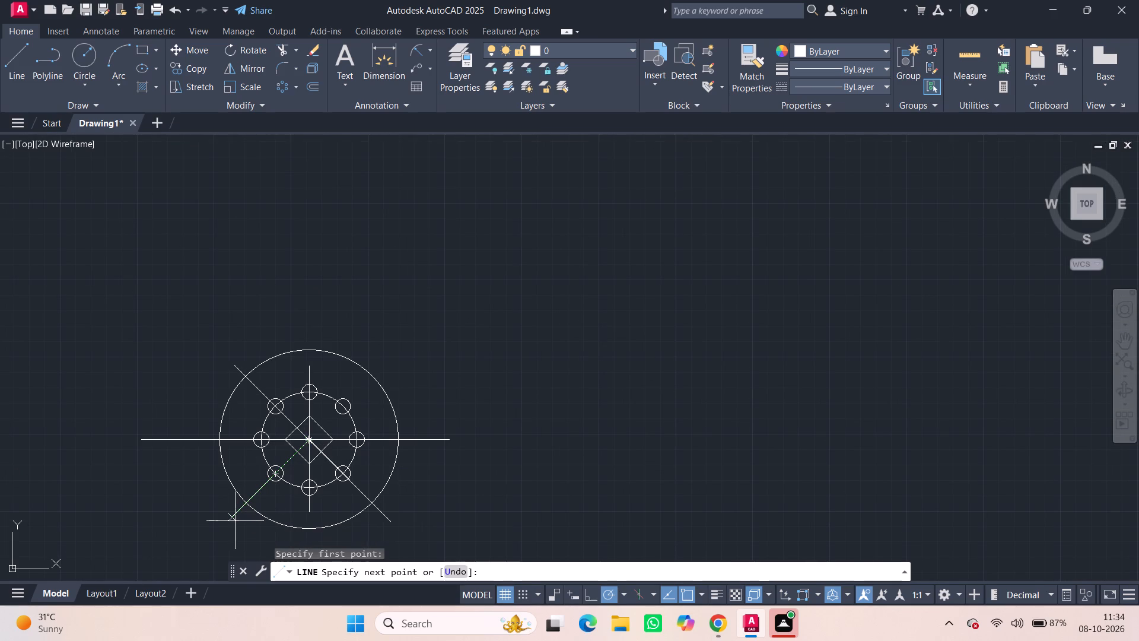
pyautogui.click(472, 278)
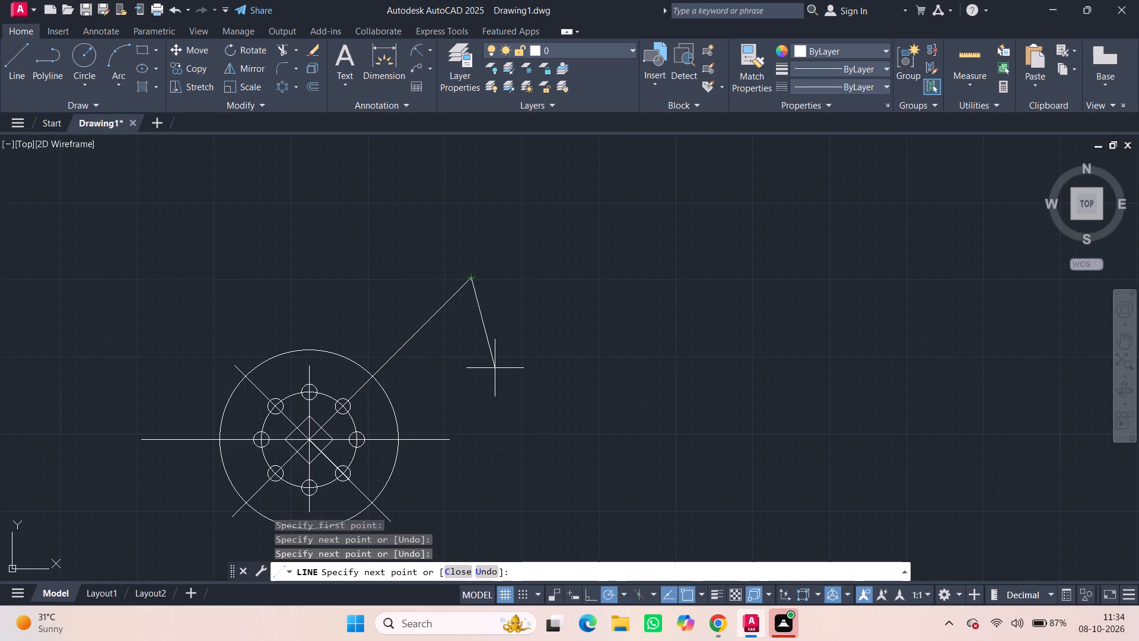
pyautogui.press('Escape')
# Draw a circle of radius 12 centred where the upper-left diagonal line crosses the large outline circle.
pyautogui.moveTo(354, 436); pyautogui.dragTo(411, 323, button='middle')
pyautogui.scroll(1, 393, 297)
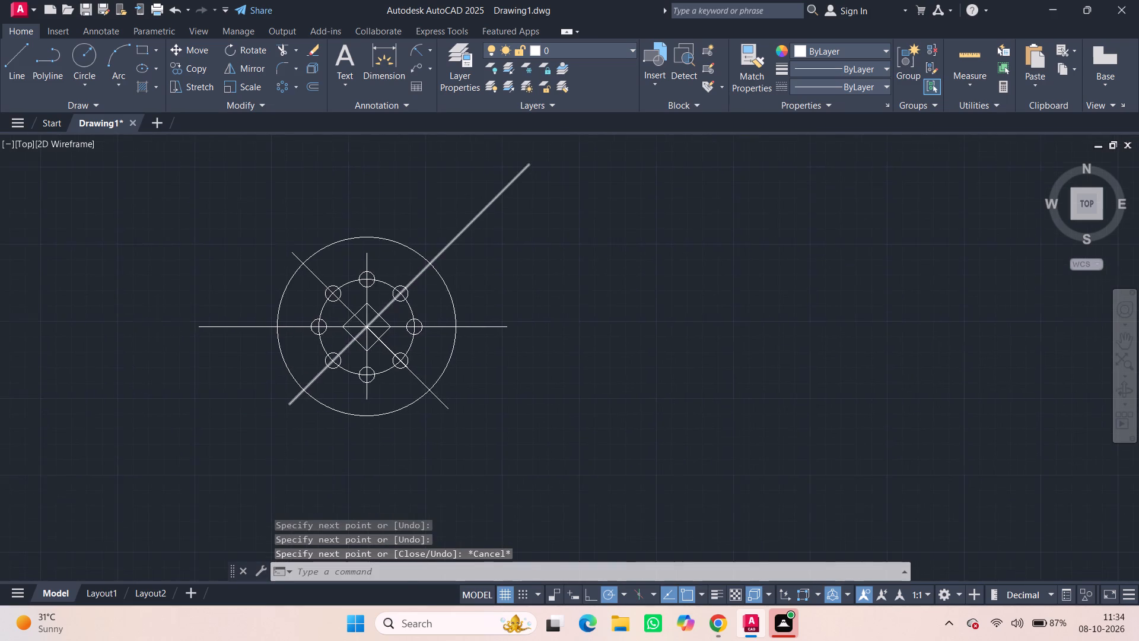
pyautogui.scroll(1, 393, 297)
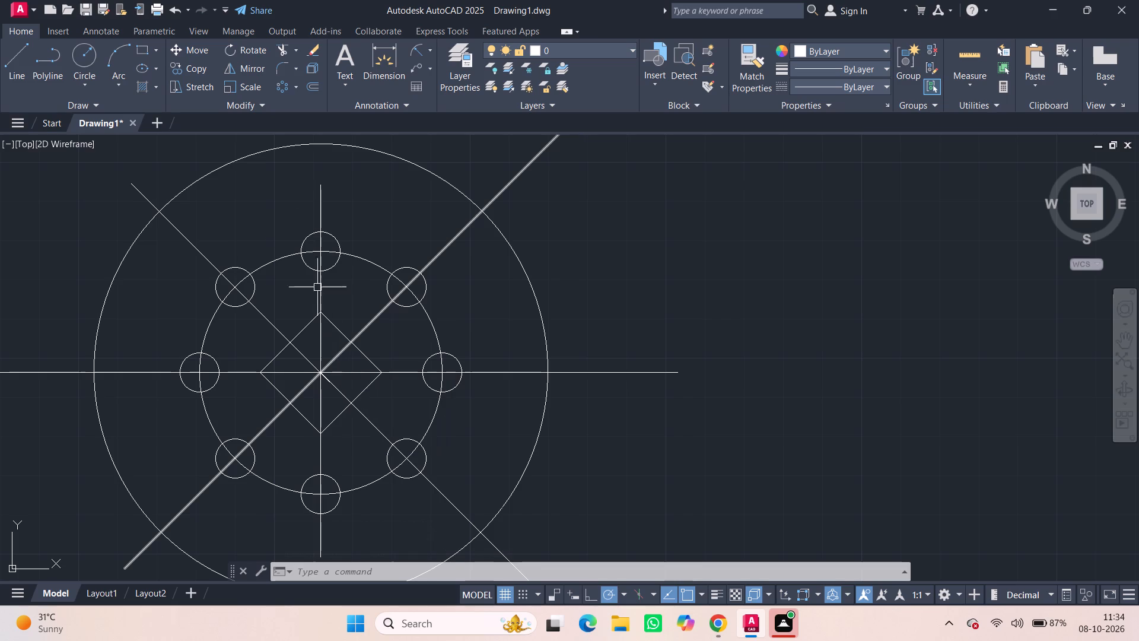
pyautogui.click(77, 43)
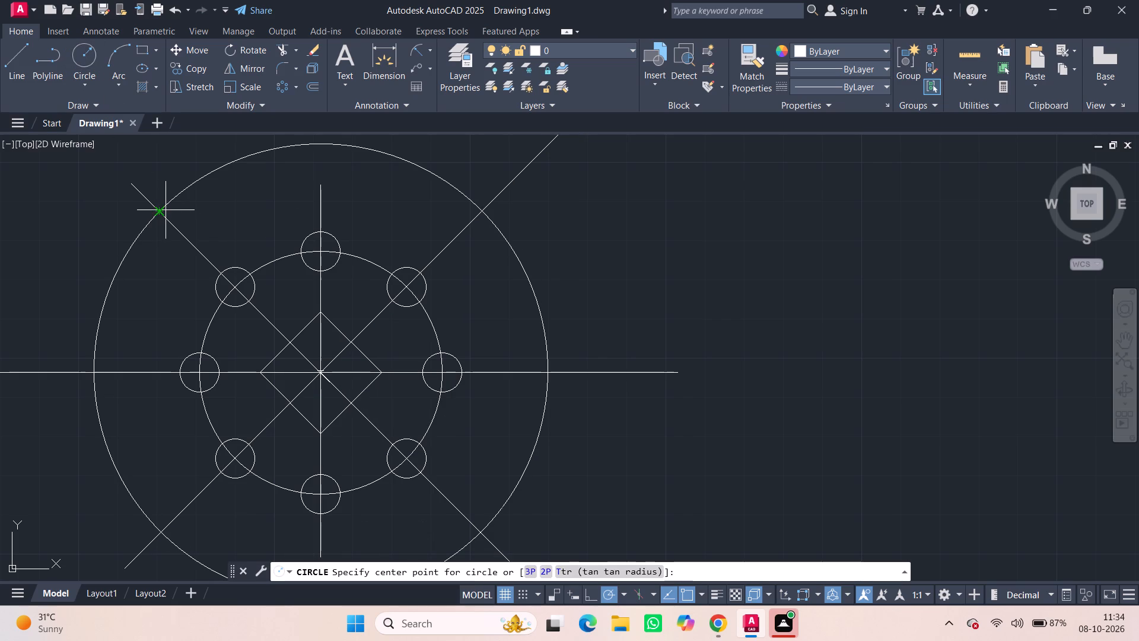
pyautogui.click(158, 212)
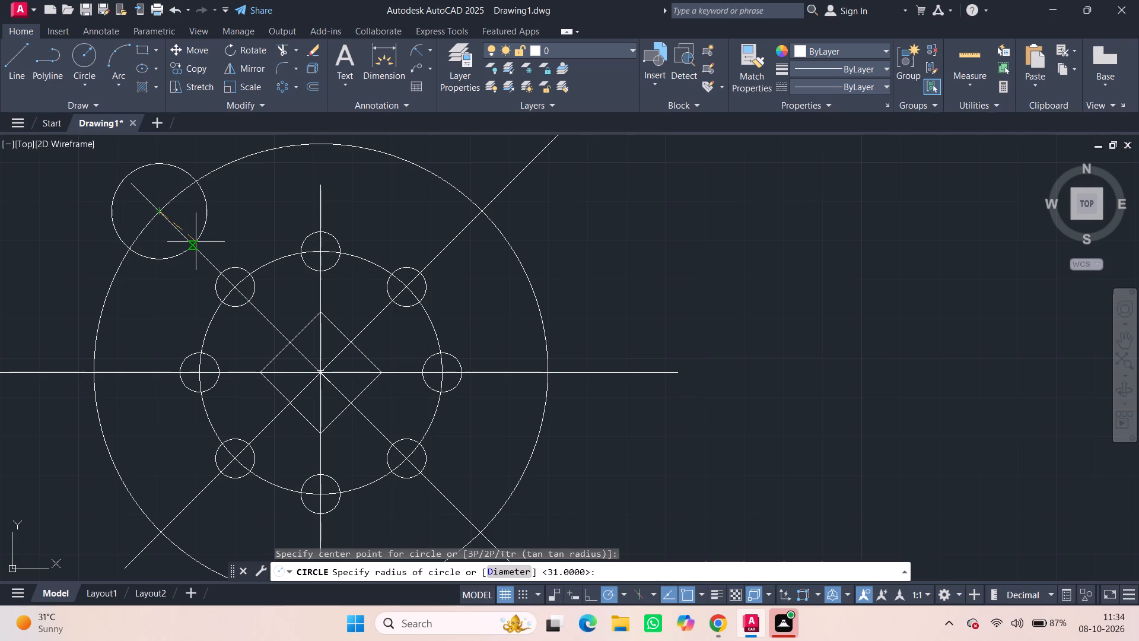
pyautogui.write('12')
pyautogui.press('Return')
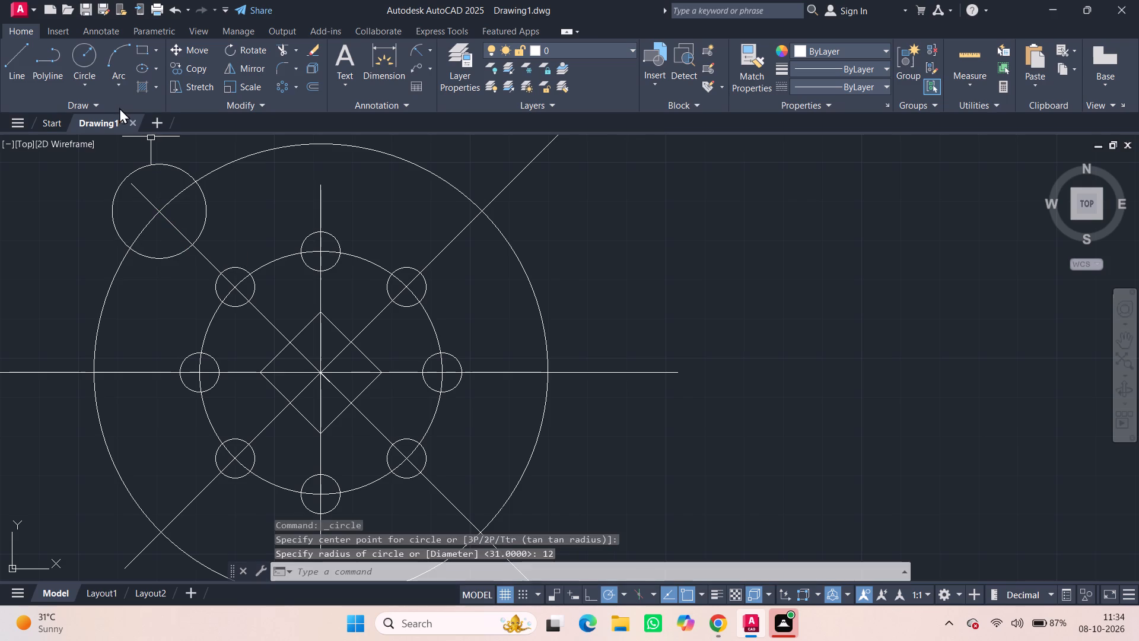
# Draw a concentric circle of radius 5 inside the radius 12 circle at the upper left of the outline.
pyautogui.click(80, 46)
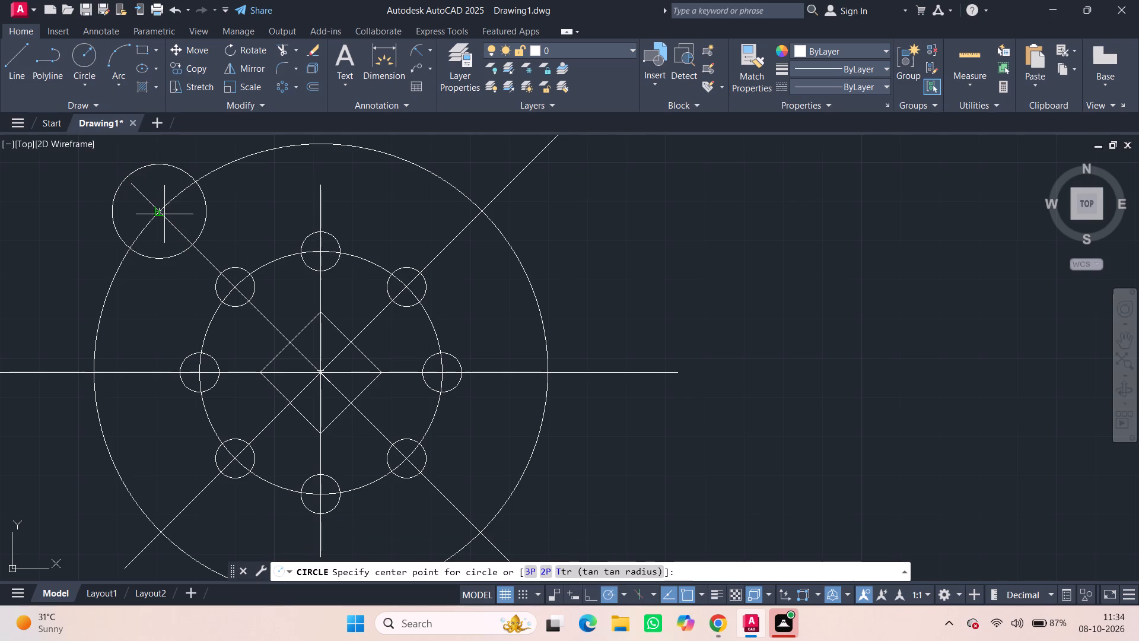
pyautogui.click(157, 208)
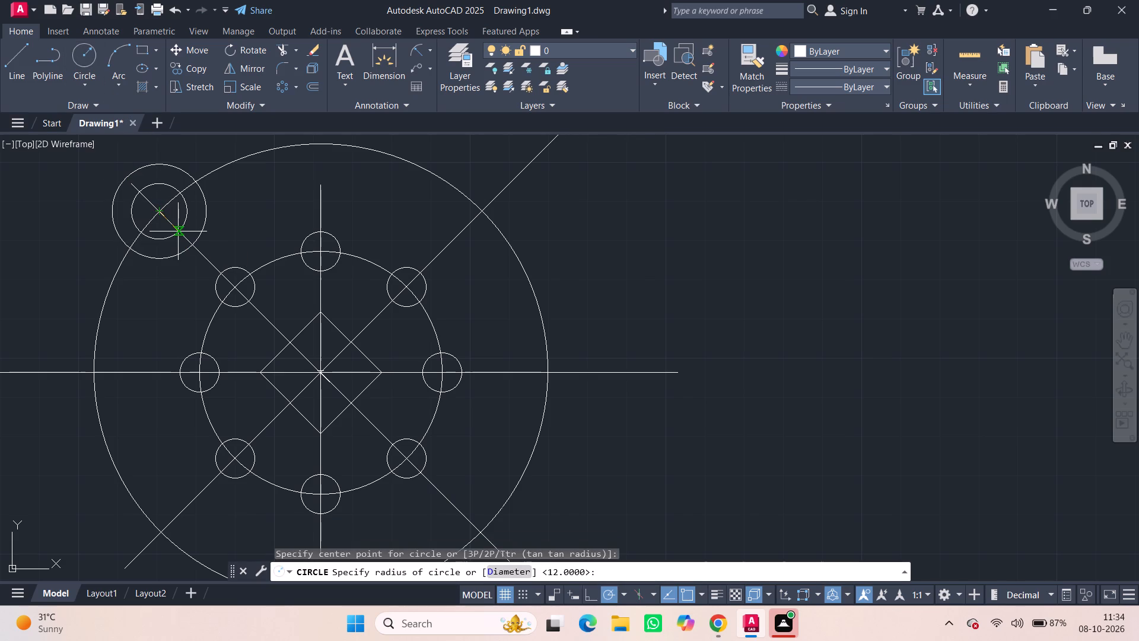
pyautogui.press('5')
pyautogui.press('Return')
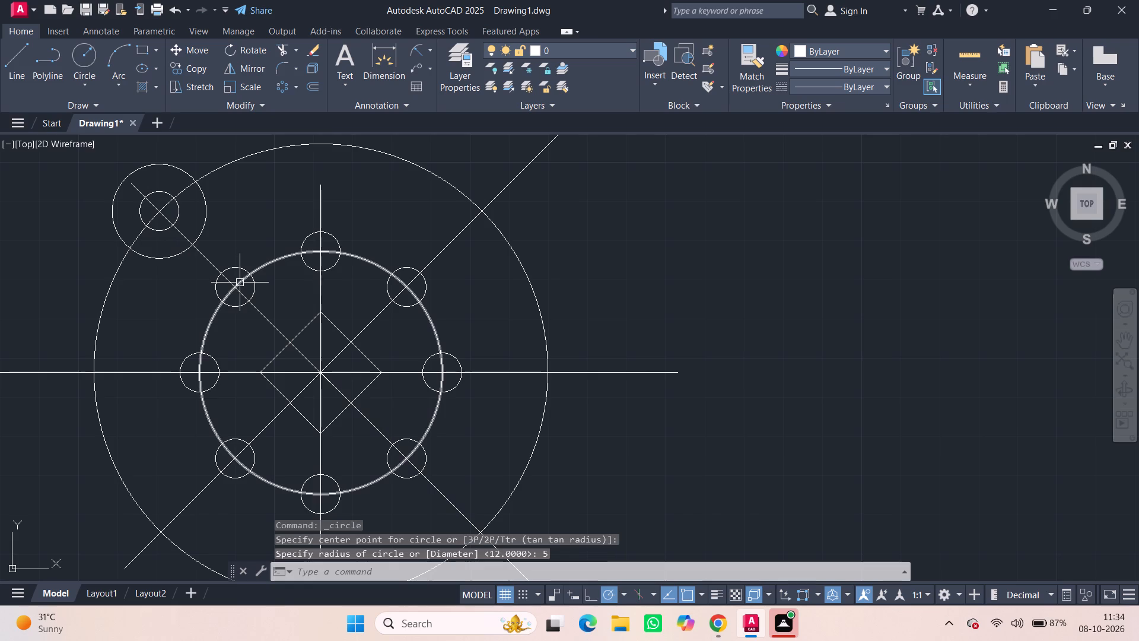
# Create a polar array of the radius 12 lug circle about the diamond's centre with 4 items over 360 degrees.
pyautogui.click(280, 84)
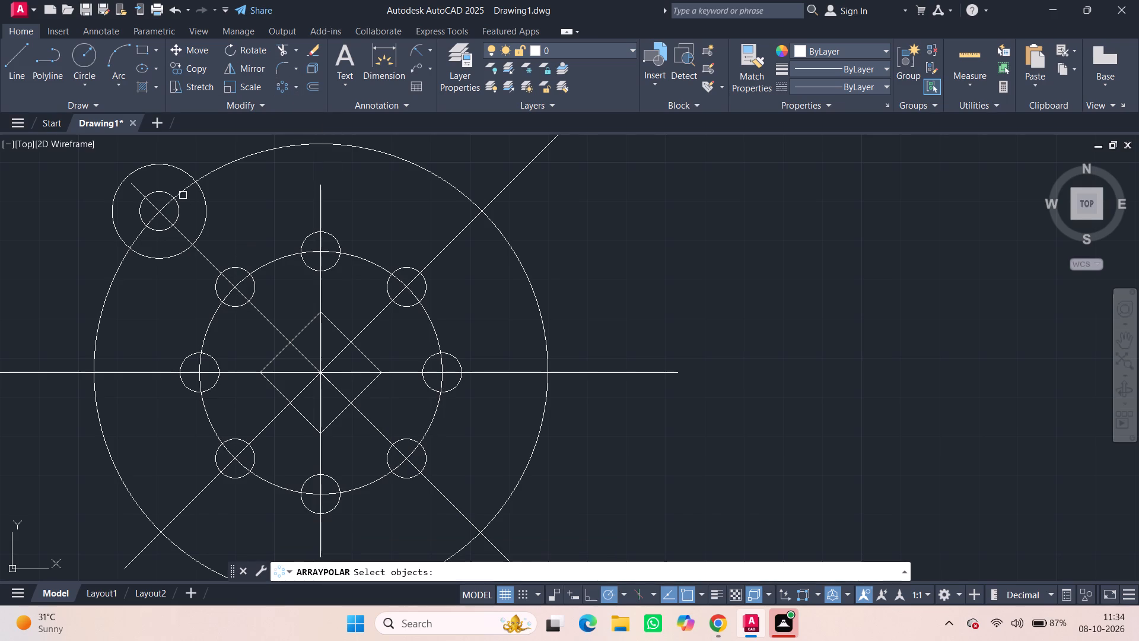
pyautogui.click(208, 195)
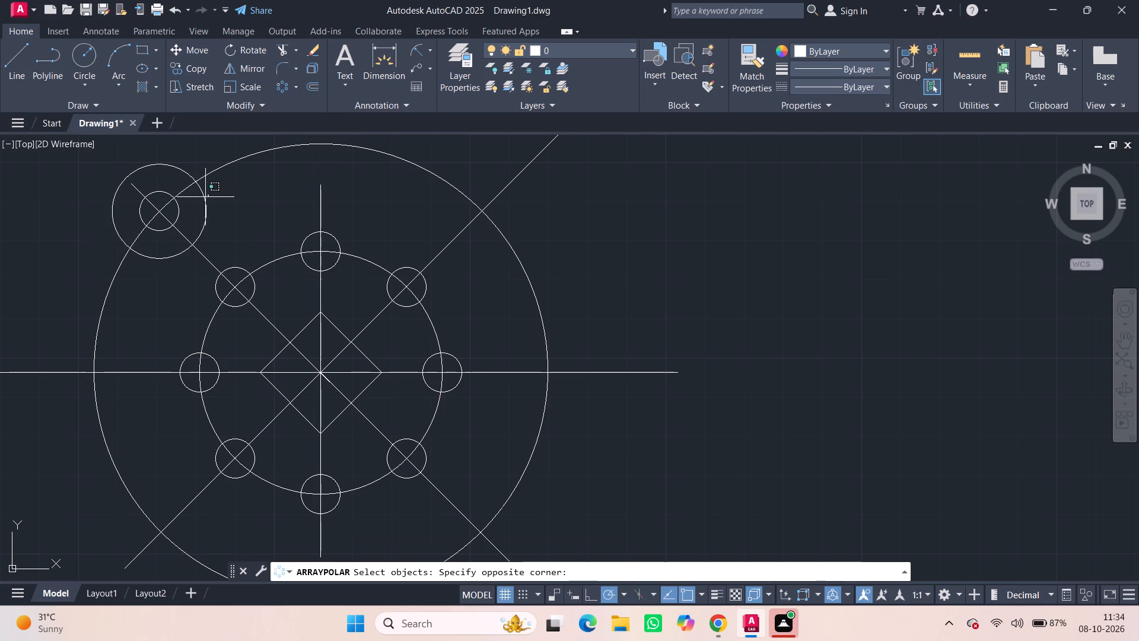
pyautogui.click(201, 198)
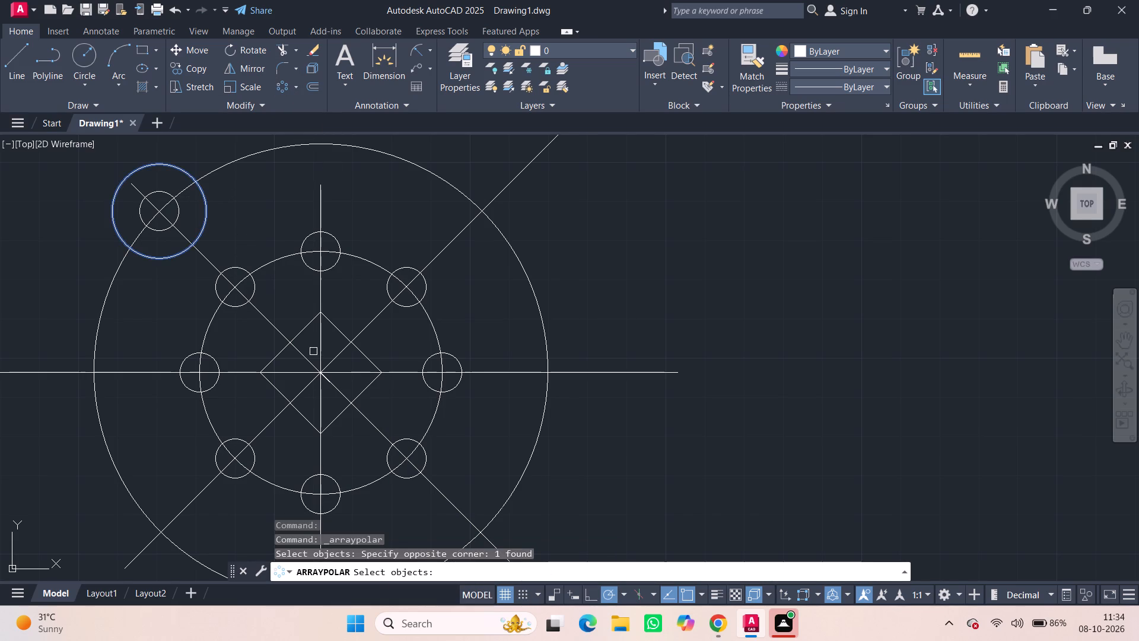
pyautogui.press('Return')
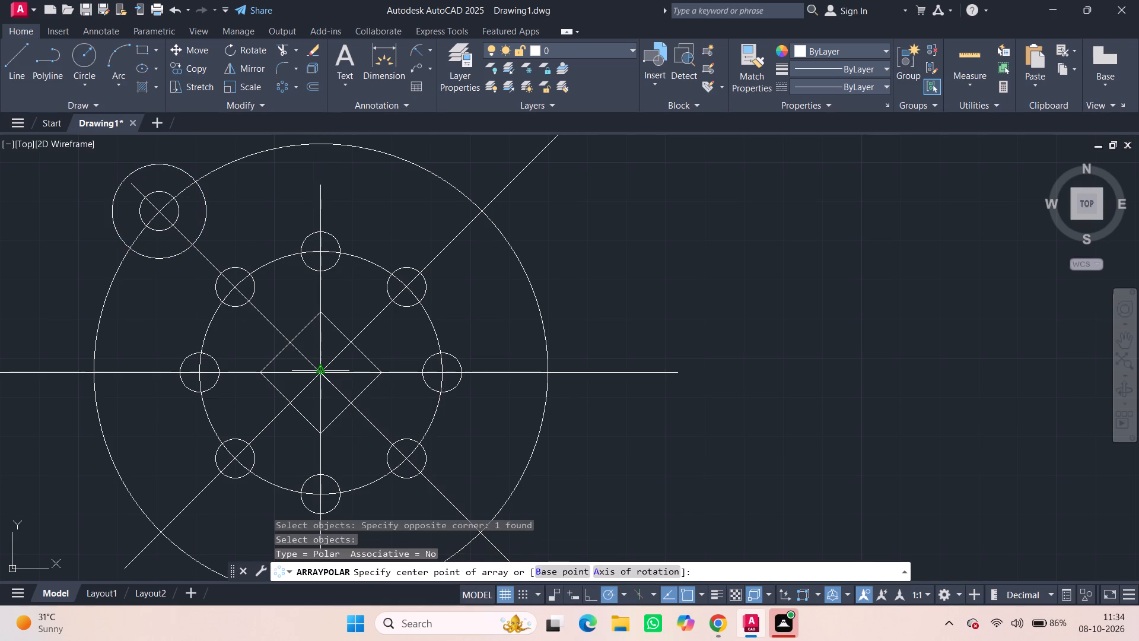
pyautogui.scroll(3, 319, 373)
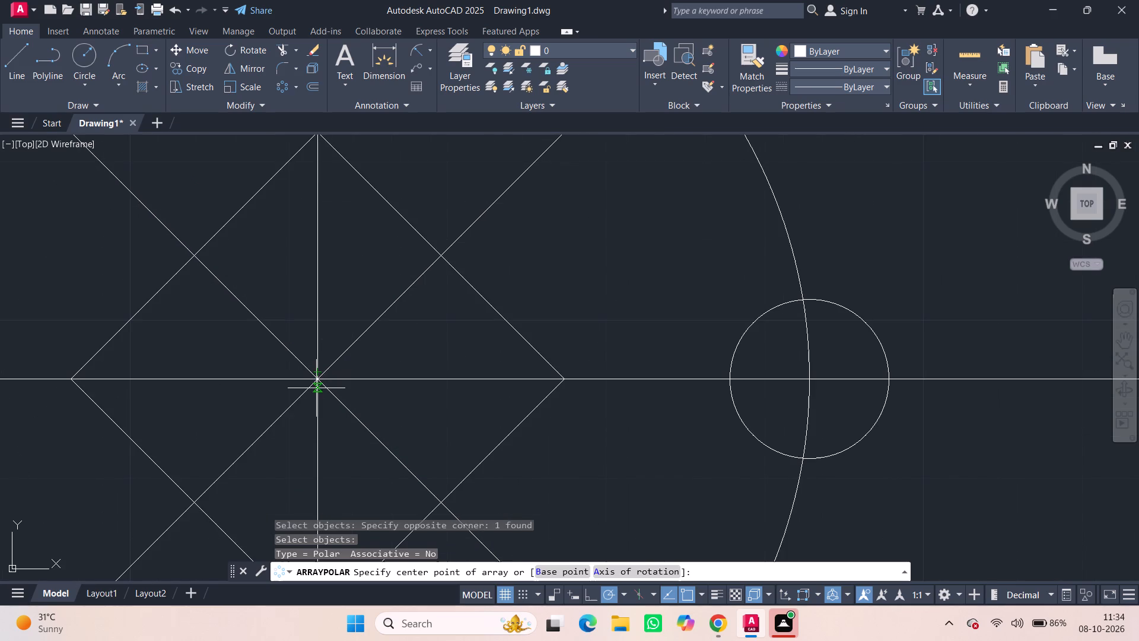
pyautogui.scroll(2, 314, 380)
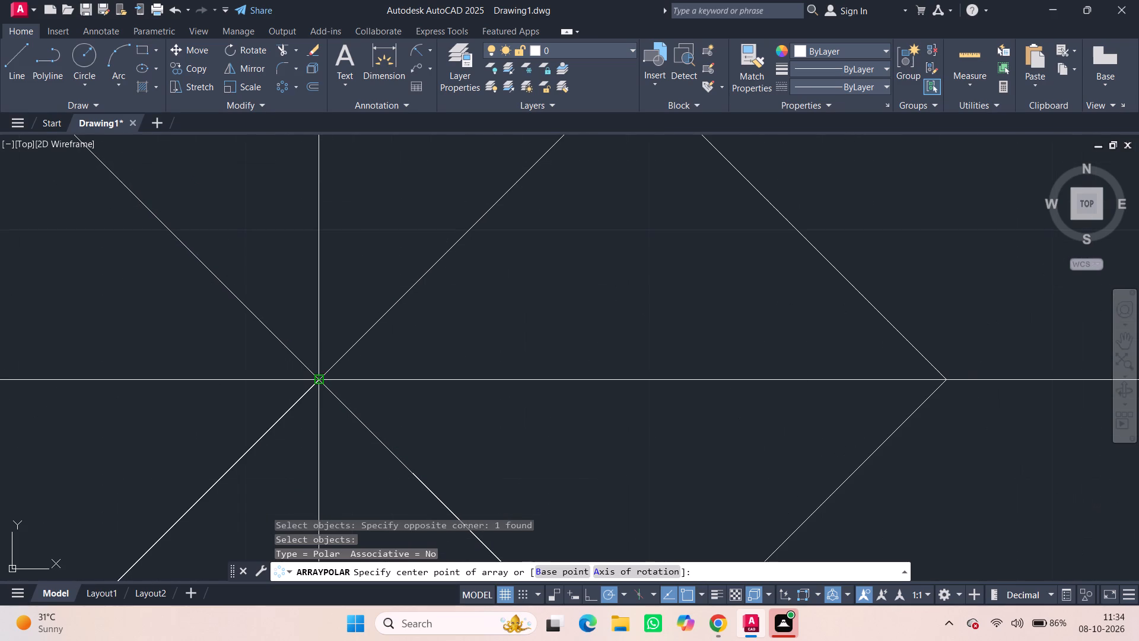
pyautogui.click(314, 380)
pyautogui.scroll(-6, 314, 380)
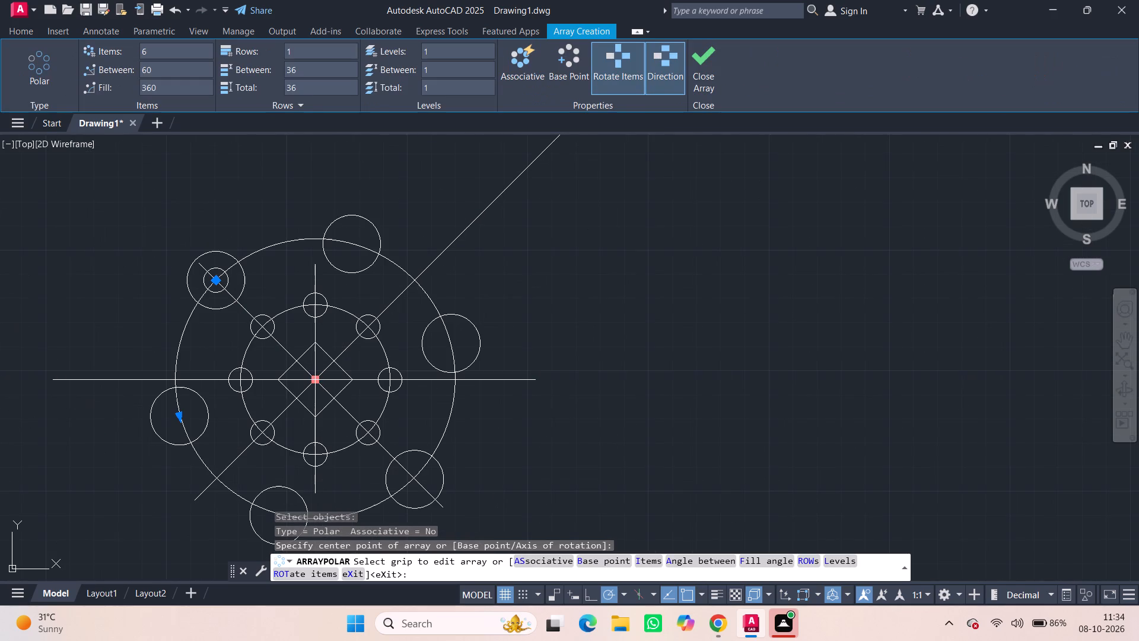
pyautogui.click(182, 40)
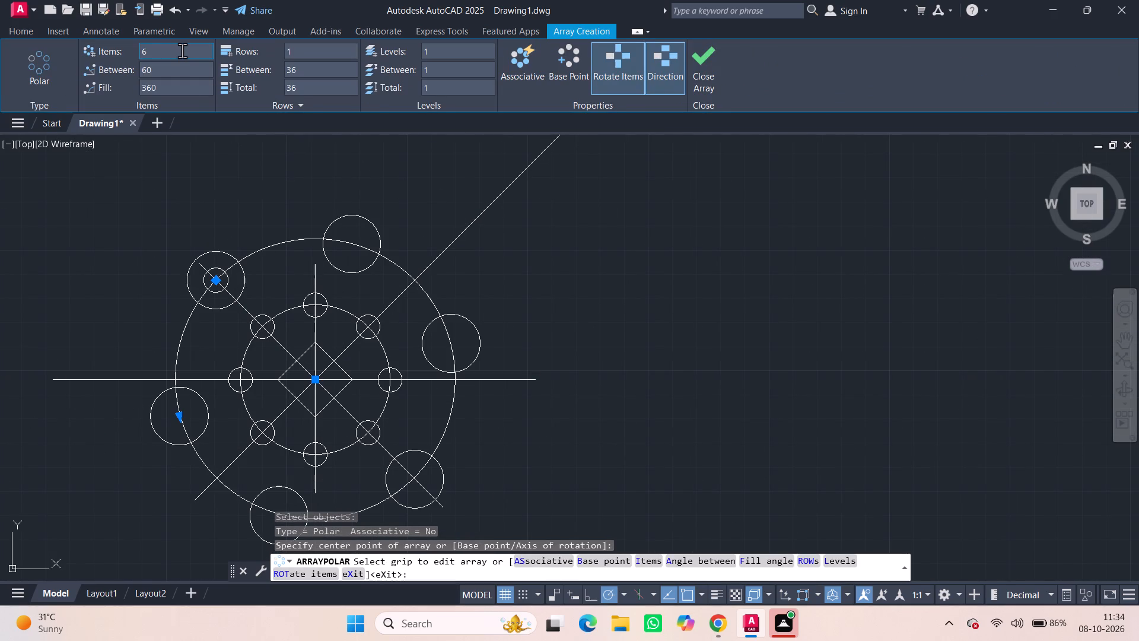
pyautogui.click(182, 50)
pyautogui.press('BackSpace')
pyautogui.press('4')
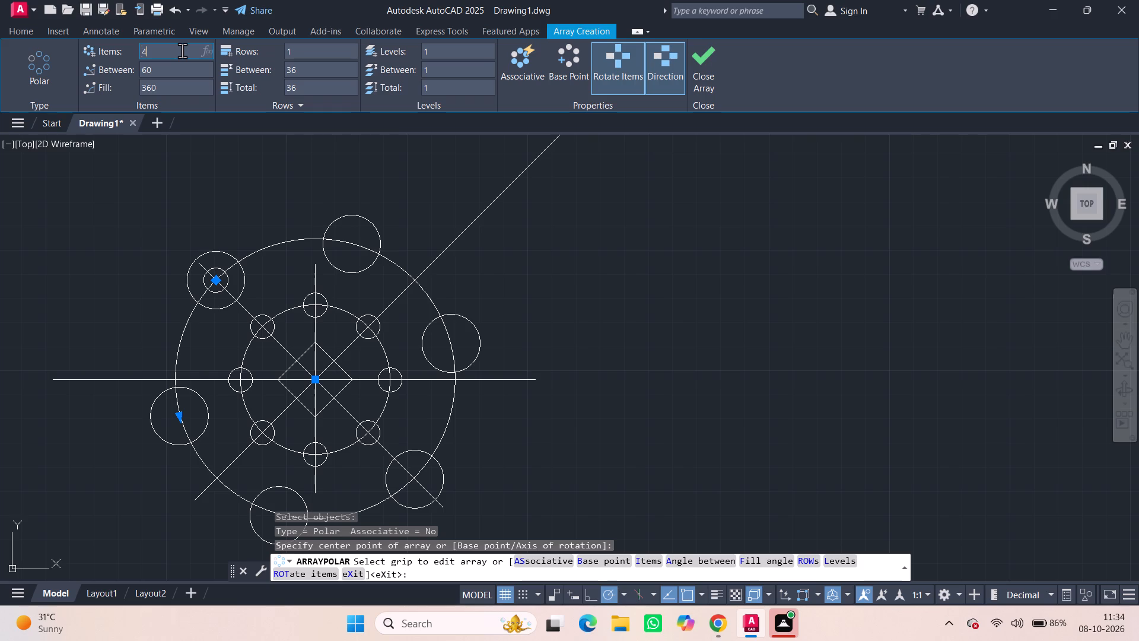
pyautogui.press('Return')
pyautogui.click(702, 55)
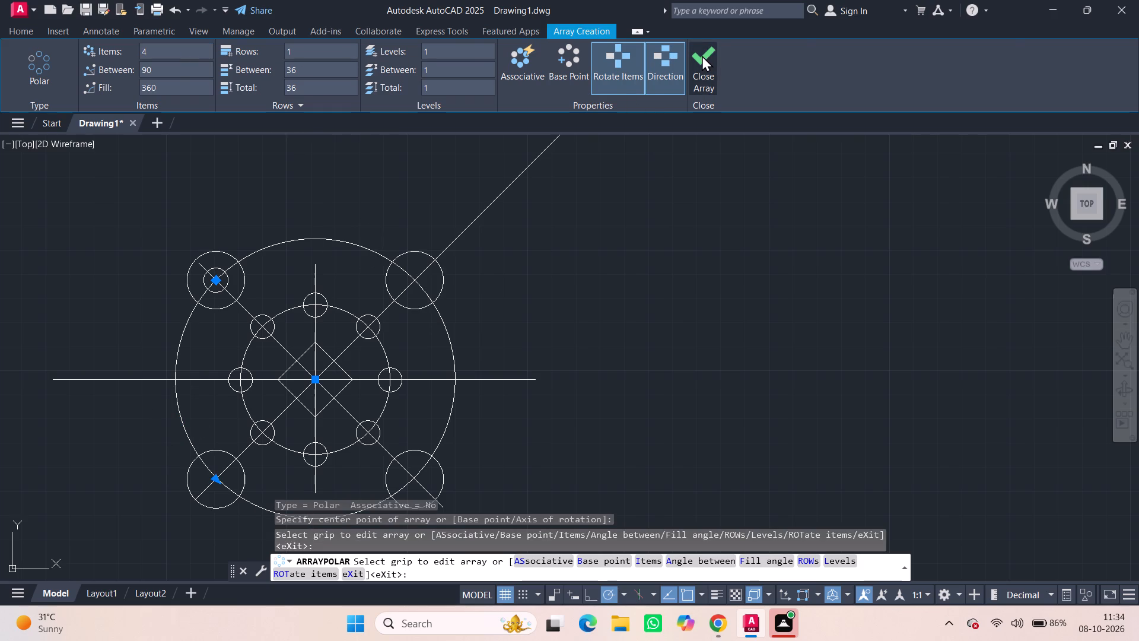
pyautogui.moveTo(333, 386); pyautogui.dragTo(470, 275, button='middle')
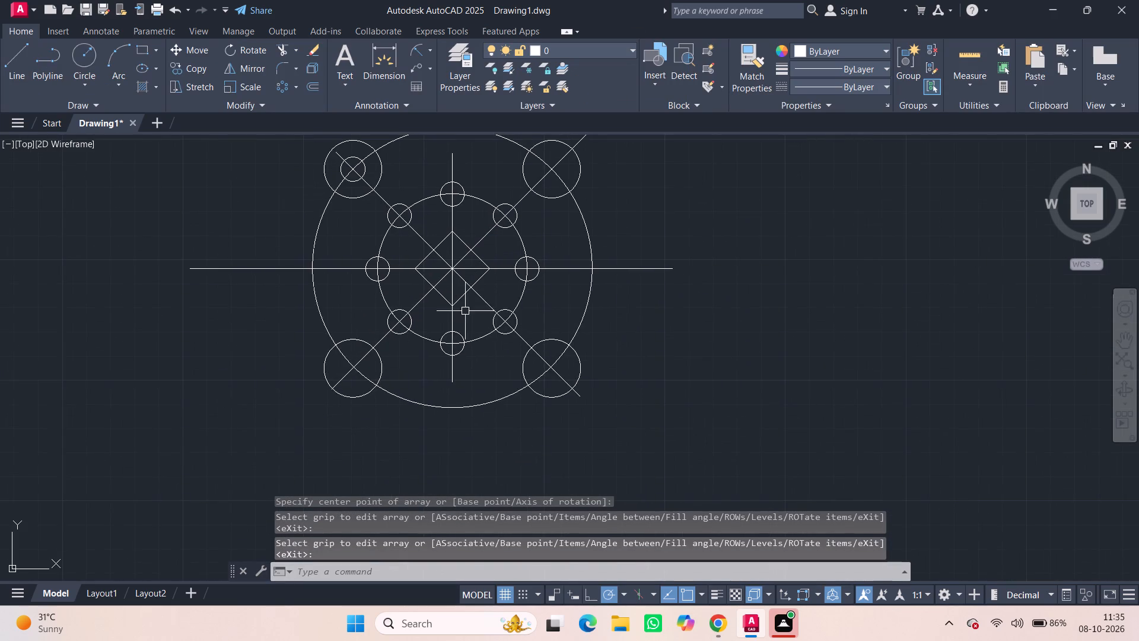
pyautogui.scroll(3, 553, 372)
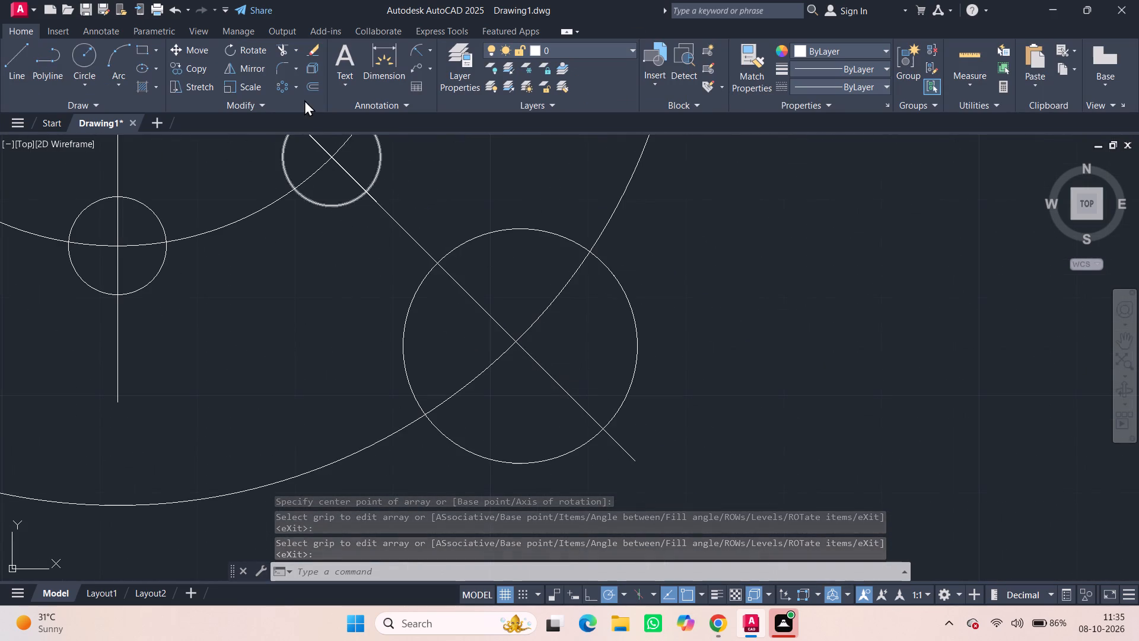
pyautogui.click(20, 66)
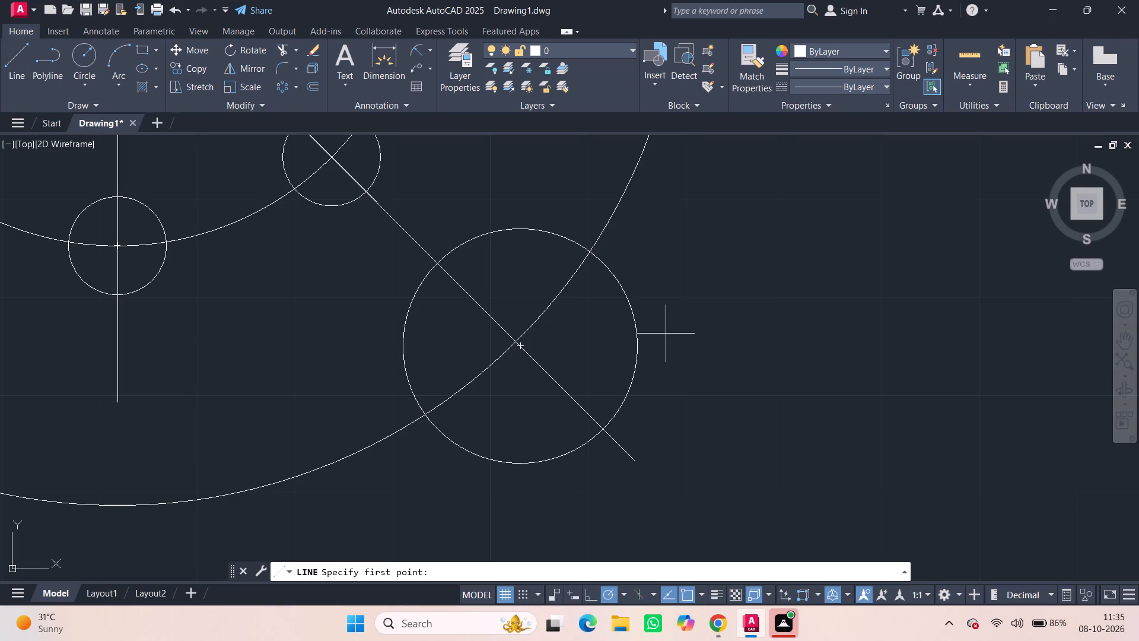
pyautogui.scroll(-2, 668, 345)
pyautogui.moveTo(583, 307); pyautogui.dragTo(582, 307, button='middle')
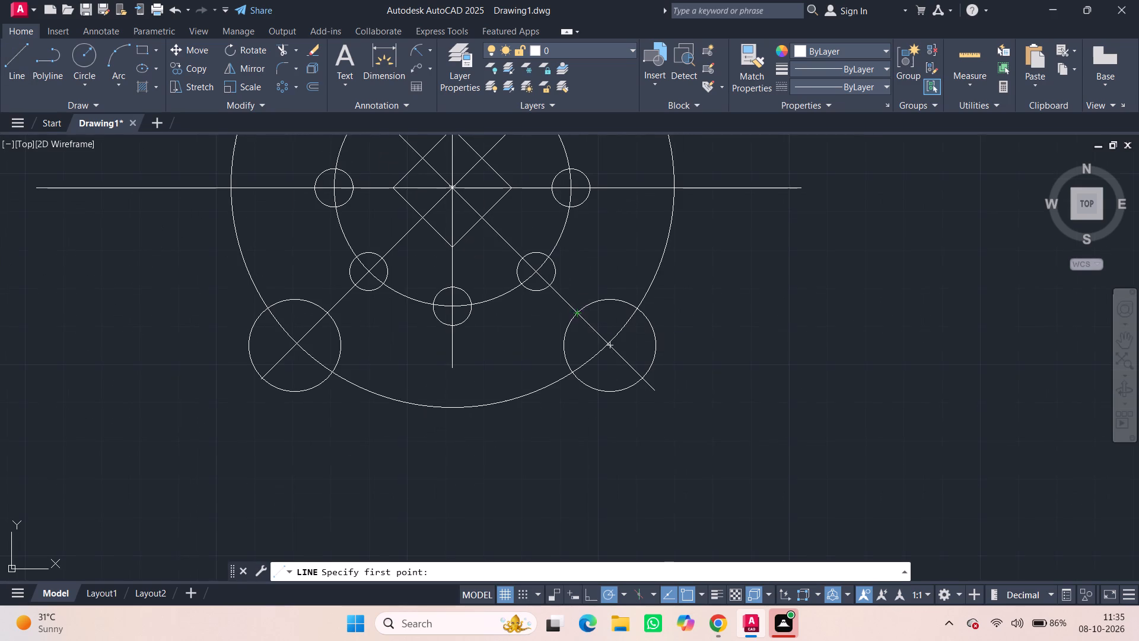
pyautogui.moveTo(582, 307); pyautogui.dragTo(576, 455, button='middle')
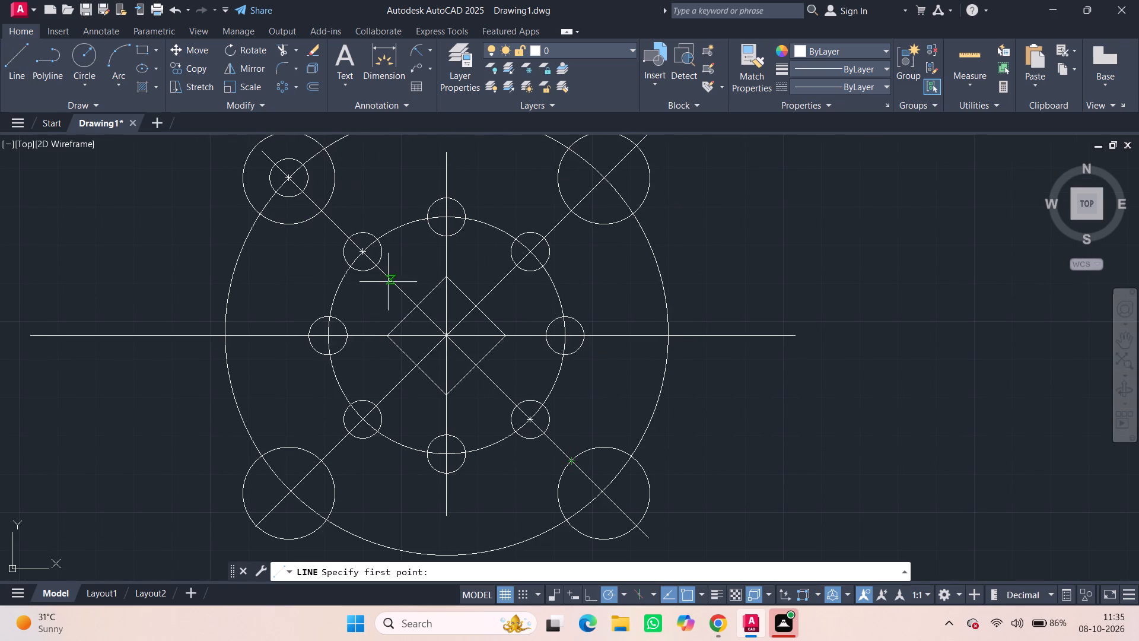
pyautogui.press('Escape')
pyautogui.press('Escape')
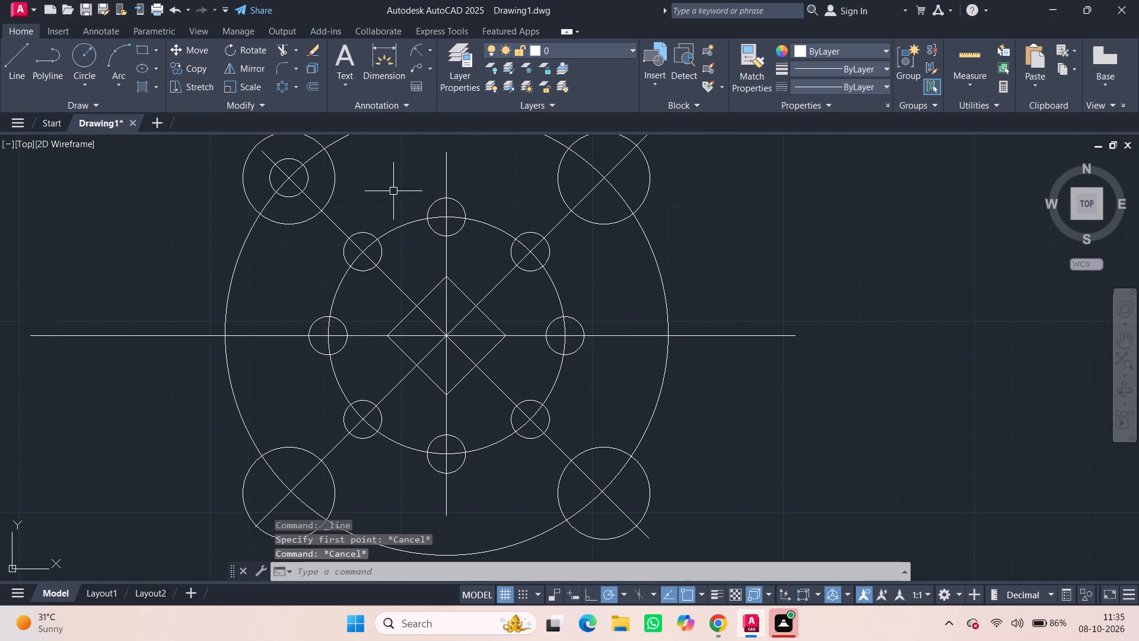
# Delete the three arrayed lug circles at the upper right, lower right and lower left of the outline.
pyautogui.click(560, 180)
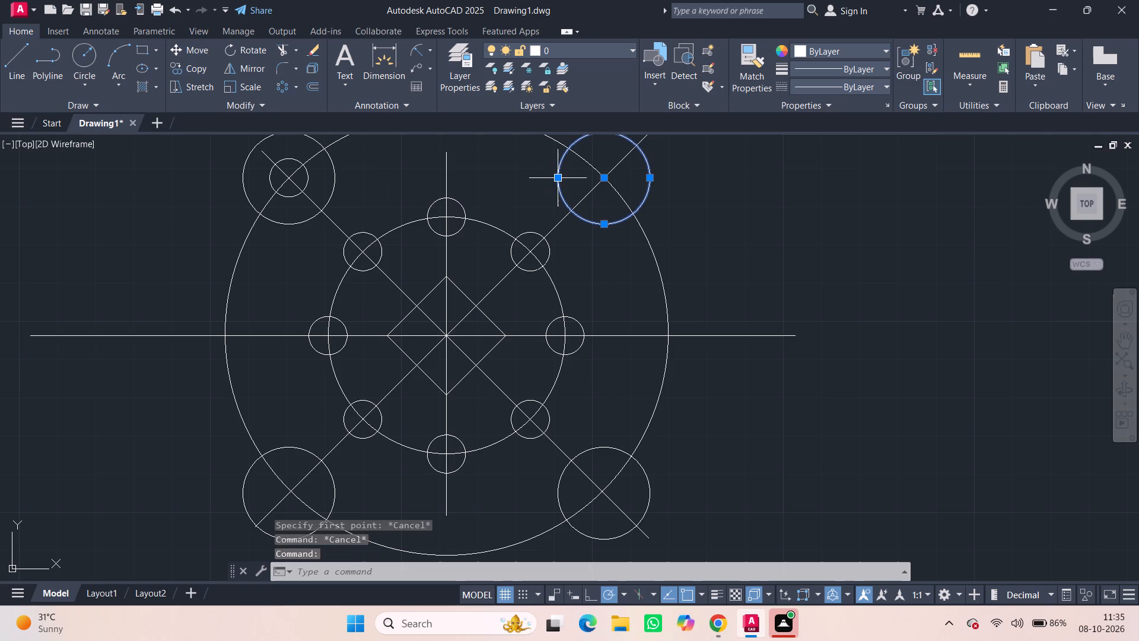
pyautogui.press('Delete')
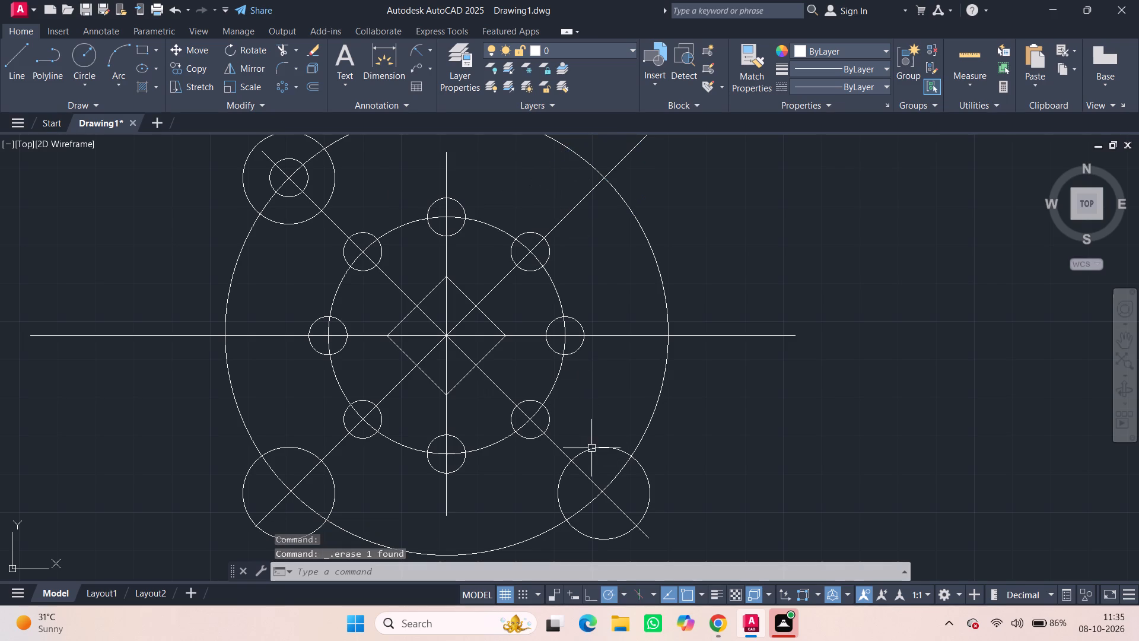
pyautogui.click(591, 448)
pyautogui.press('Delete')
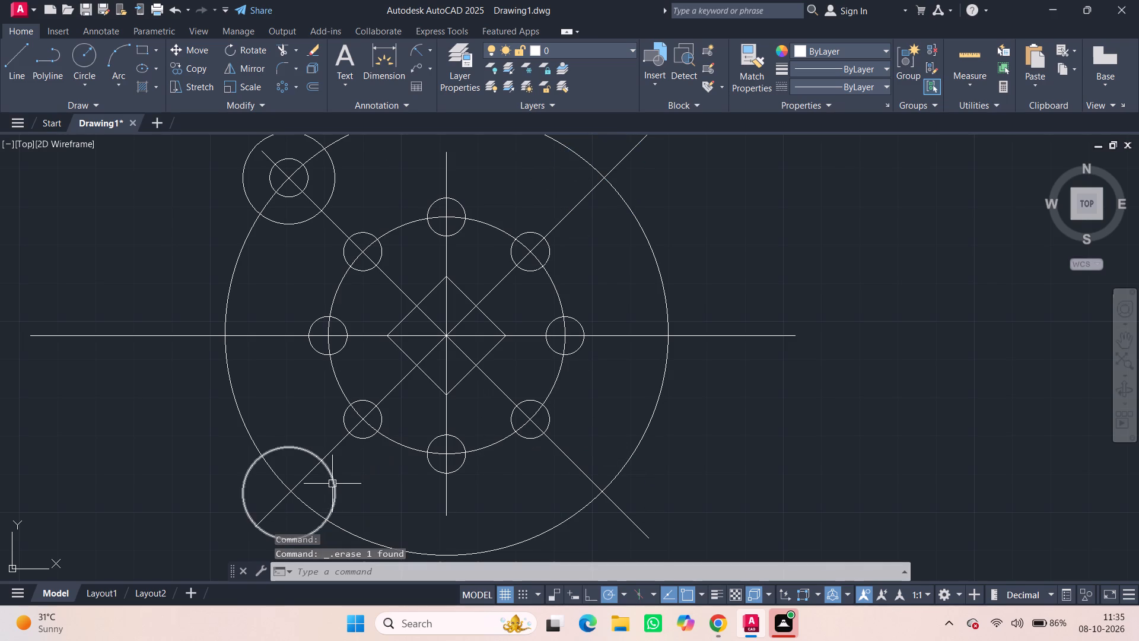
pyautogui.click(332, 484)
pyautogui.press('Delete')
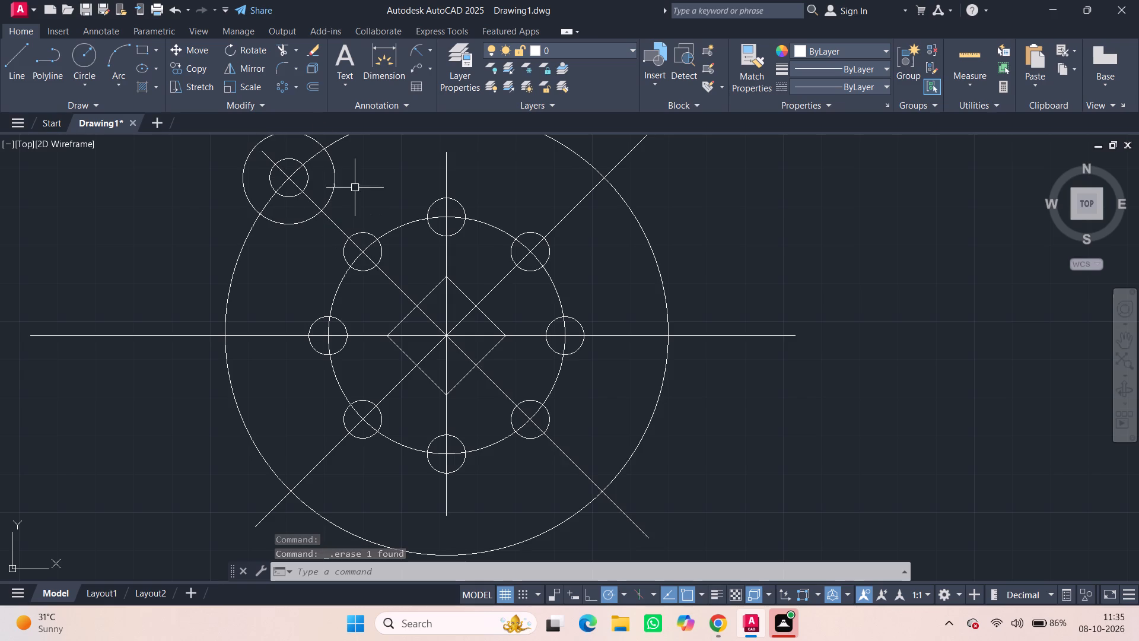
# Create a polar array of the upper-left radius 12 circle about the diamond's centre with 4 items over 360 degrees.
pyautogui.click(279, 90)
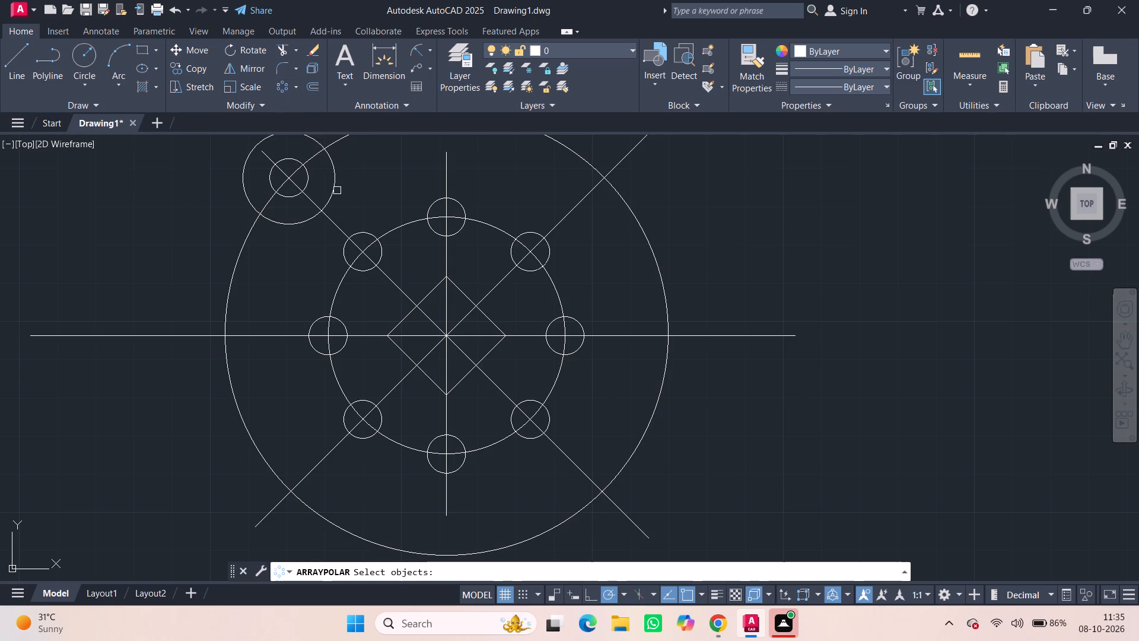
pyautogui.click(21, 63)
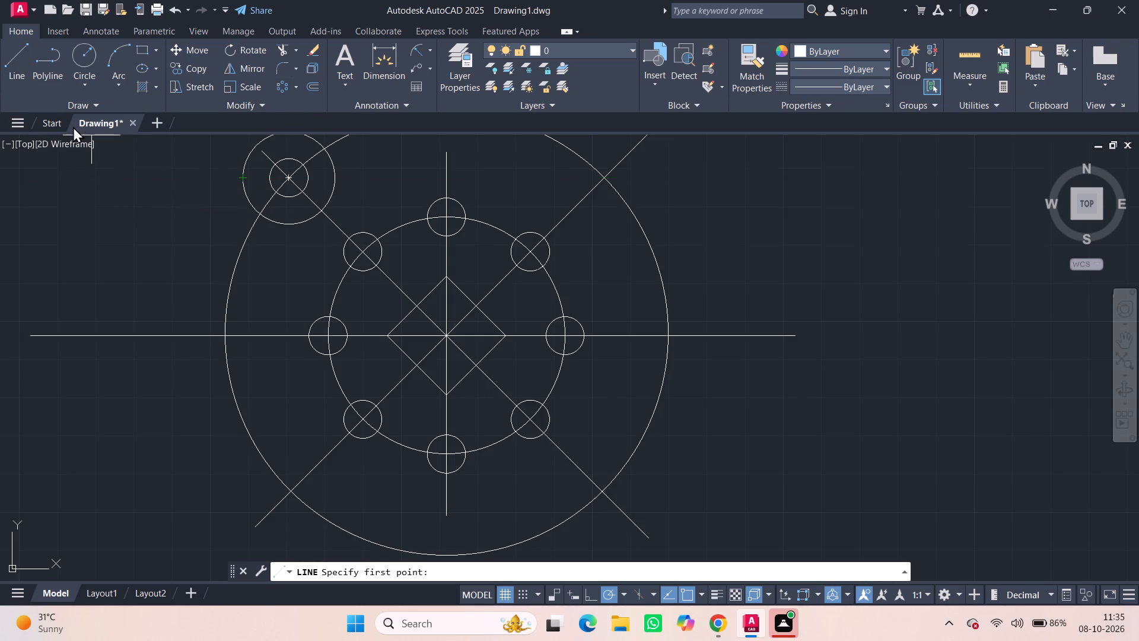
pyautogui.click(280, 87)
pyautogui.click(335, 177)
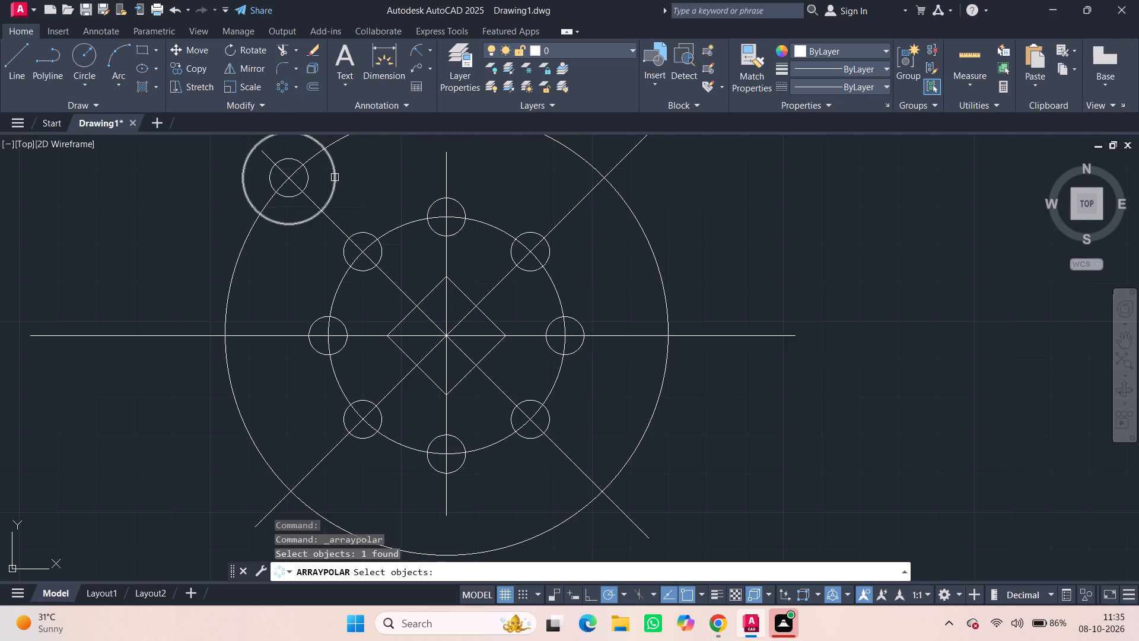
pyautogui.press('Return')
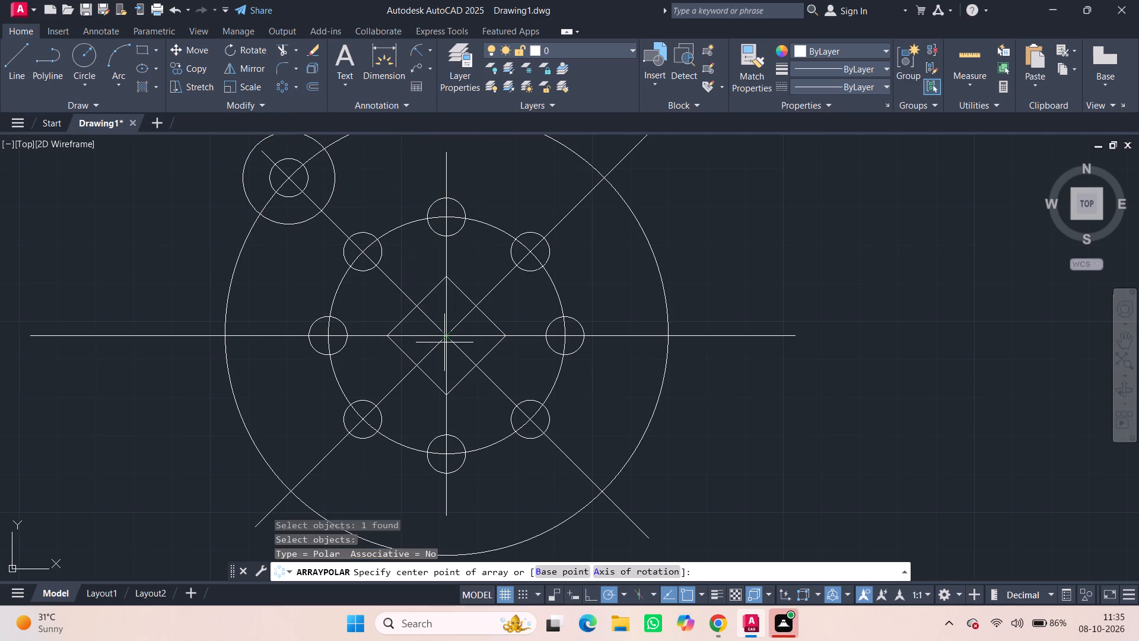
pyautogui.click(450, 338)
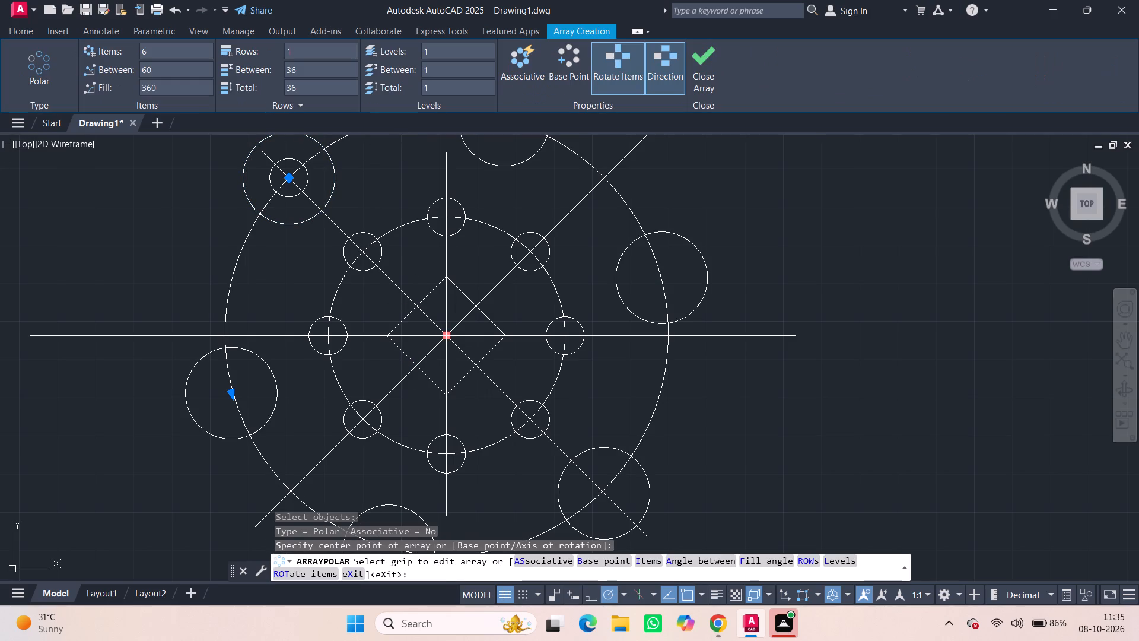
pyautogui.click(177, 57)
pyautogui.press('BackSpace')
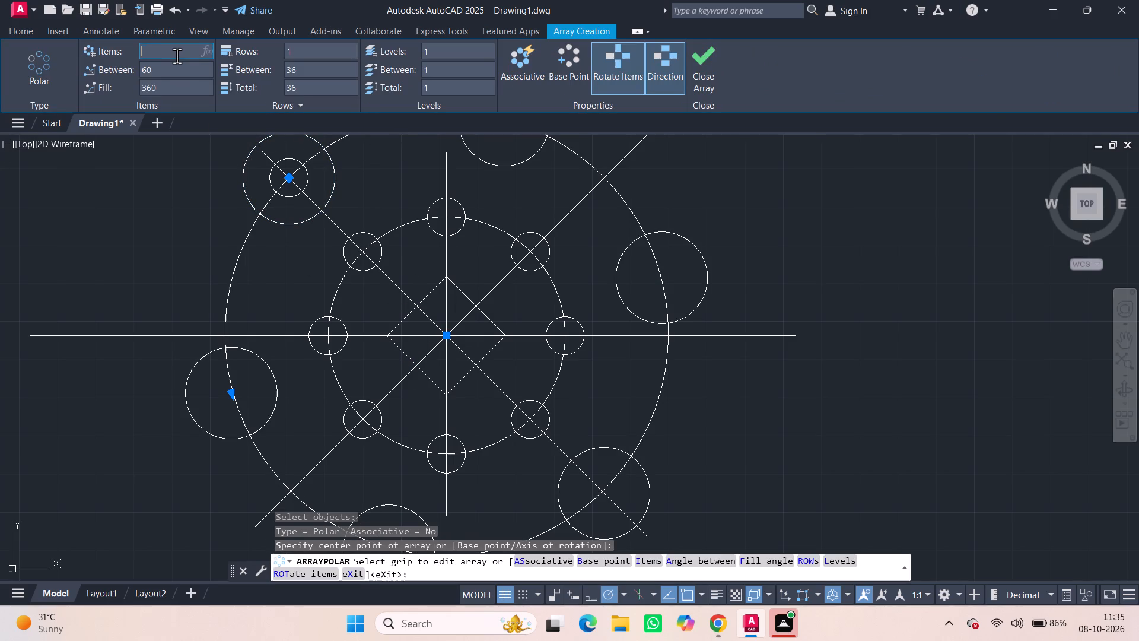
pyautogui.press('4')
pyautogui.press('Return')
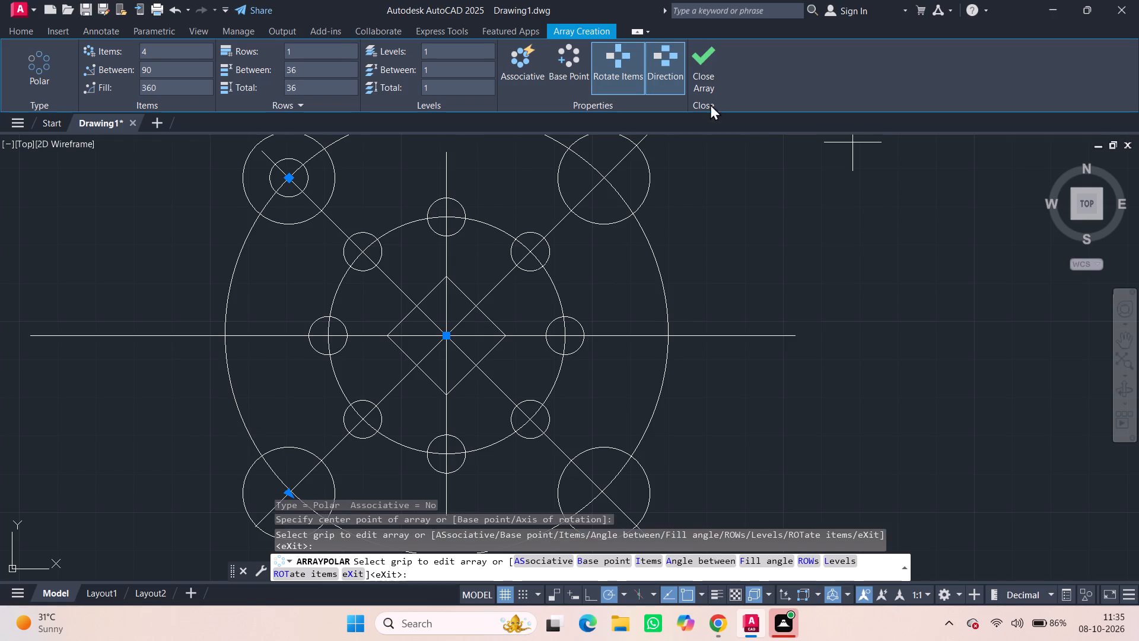
pyautogui.click(701, 58)
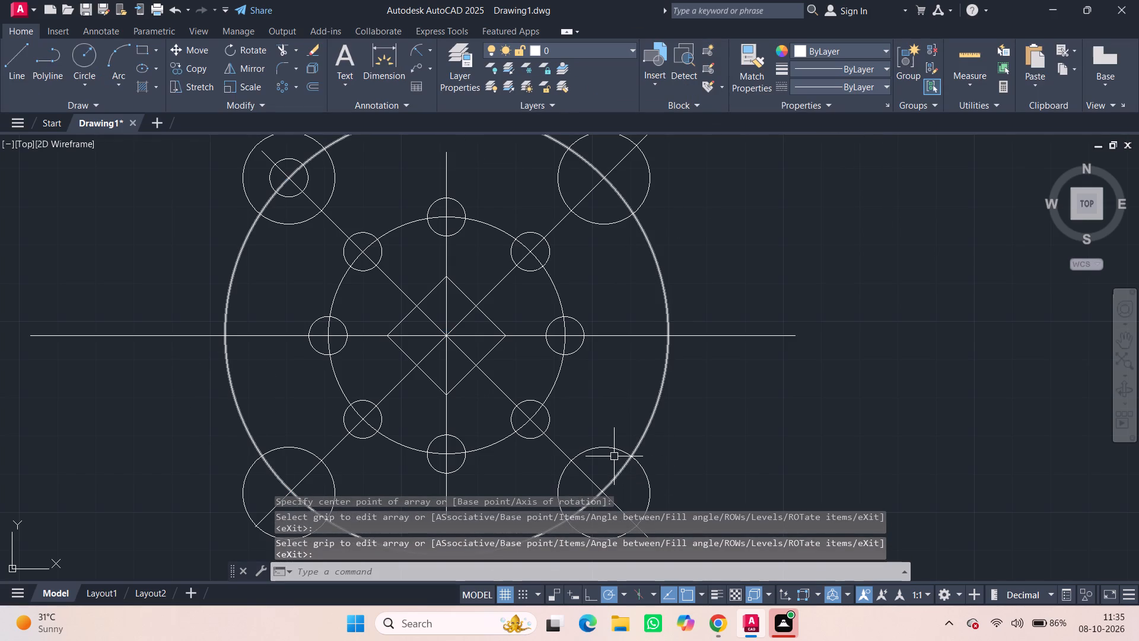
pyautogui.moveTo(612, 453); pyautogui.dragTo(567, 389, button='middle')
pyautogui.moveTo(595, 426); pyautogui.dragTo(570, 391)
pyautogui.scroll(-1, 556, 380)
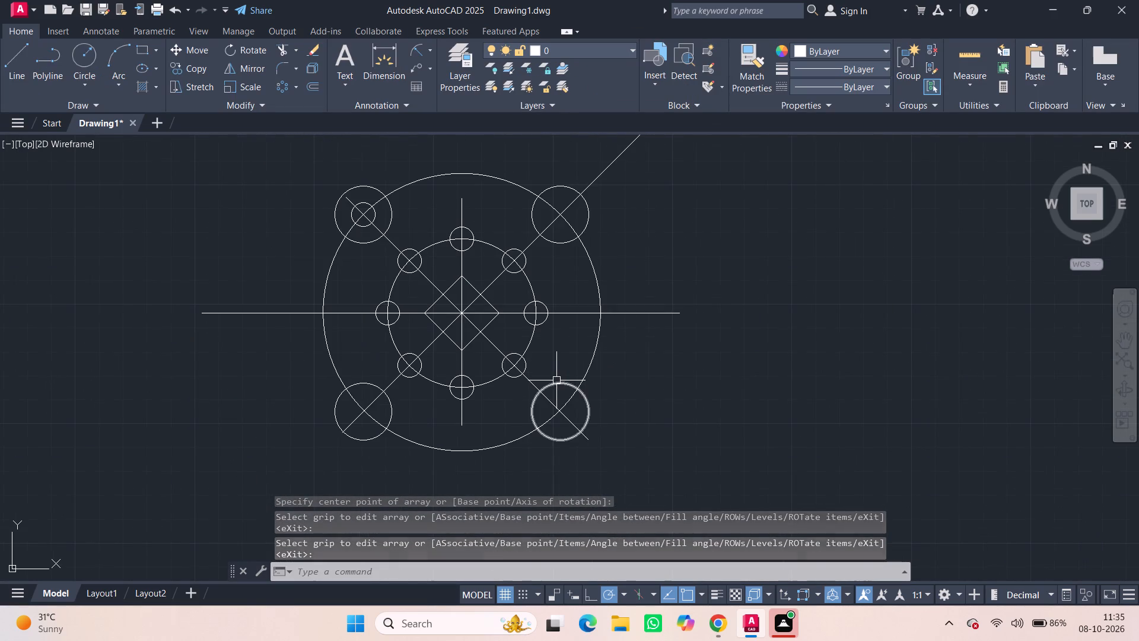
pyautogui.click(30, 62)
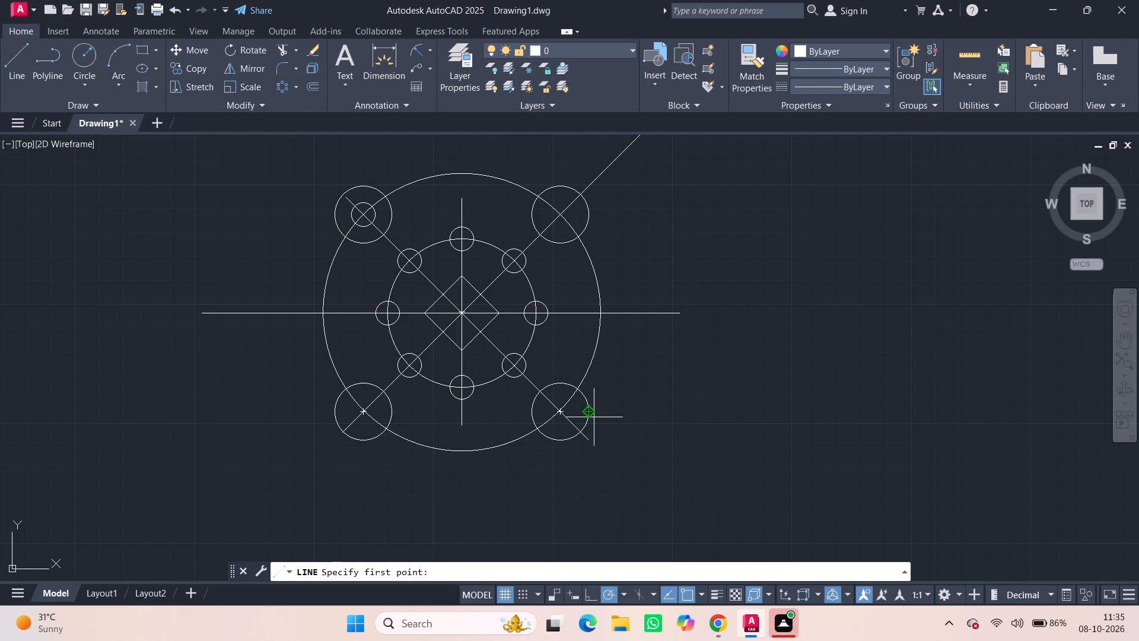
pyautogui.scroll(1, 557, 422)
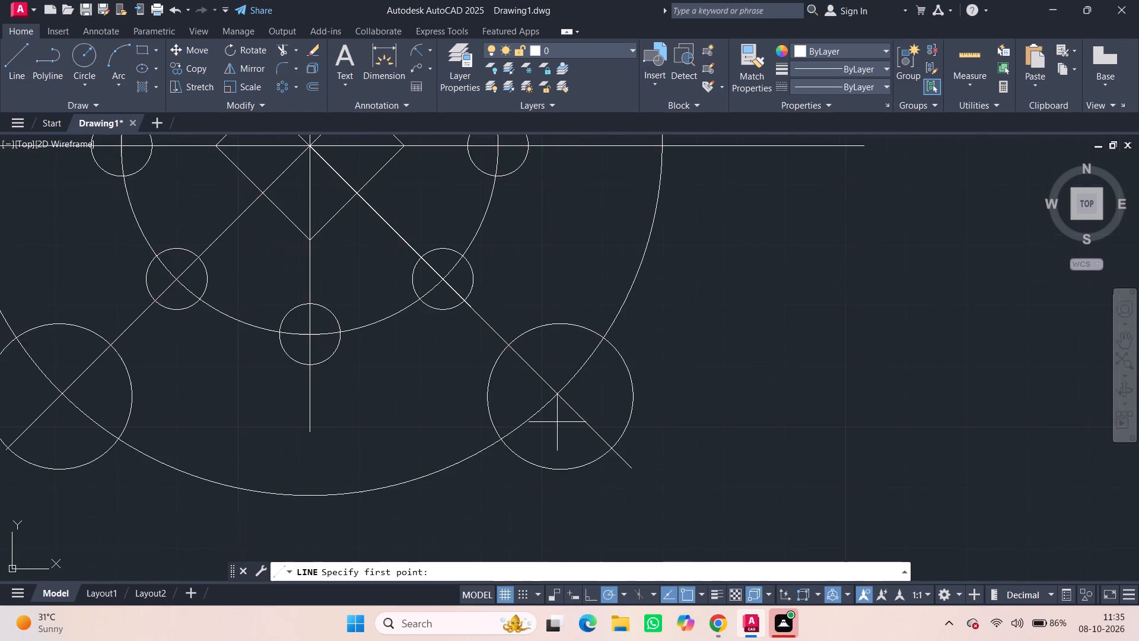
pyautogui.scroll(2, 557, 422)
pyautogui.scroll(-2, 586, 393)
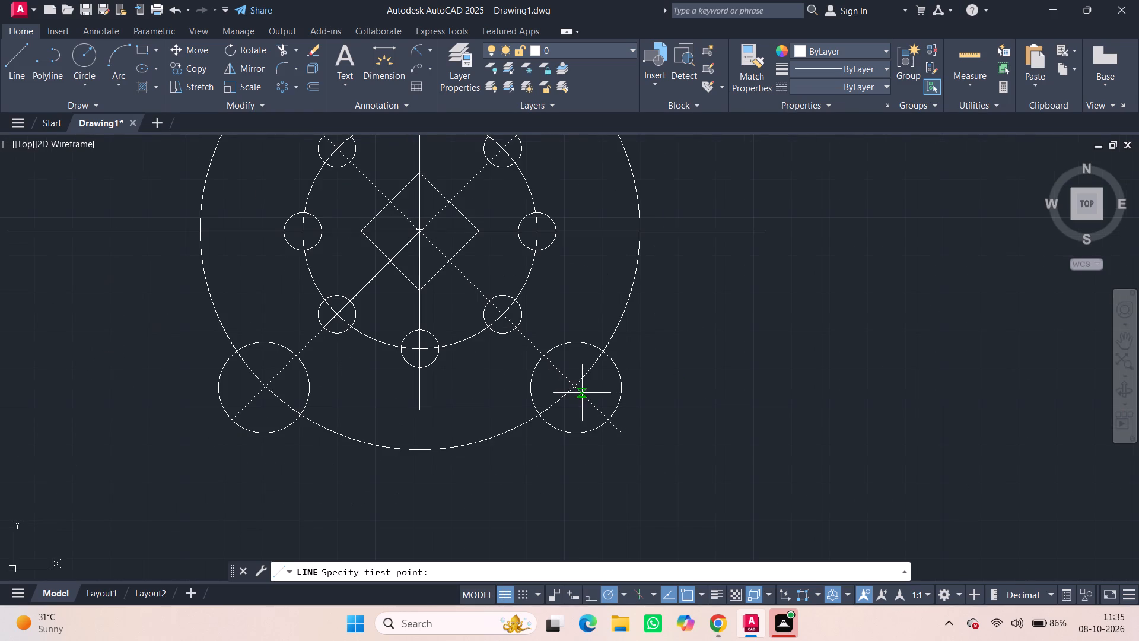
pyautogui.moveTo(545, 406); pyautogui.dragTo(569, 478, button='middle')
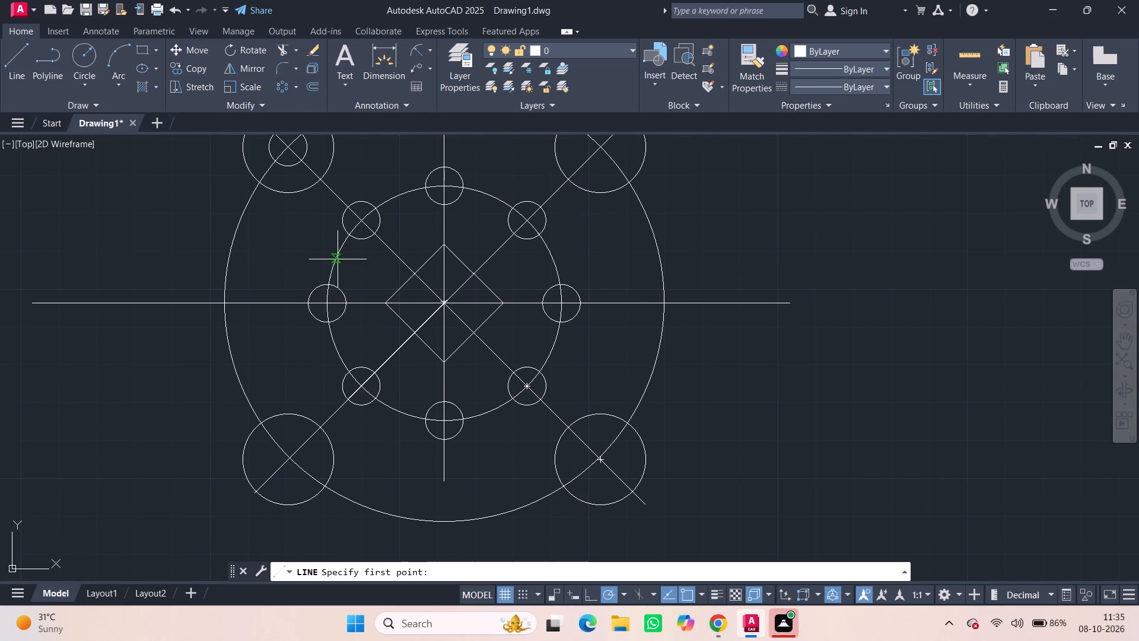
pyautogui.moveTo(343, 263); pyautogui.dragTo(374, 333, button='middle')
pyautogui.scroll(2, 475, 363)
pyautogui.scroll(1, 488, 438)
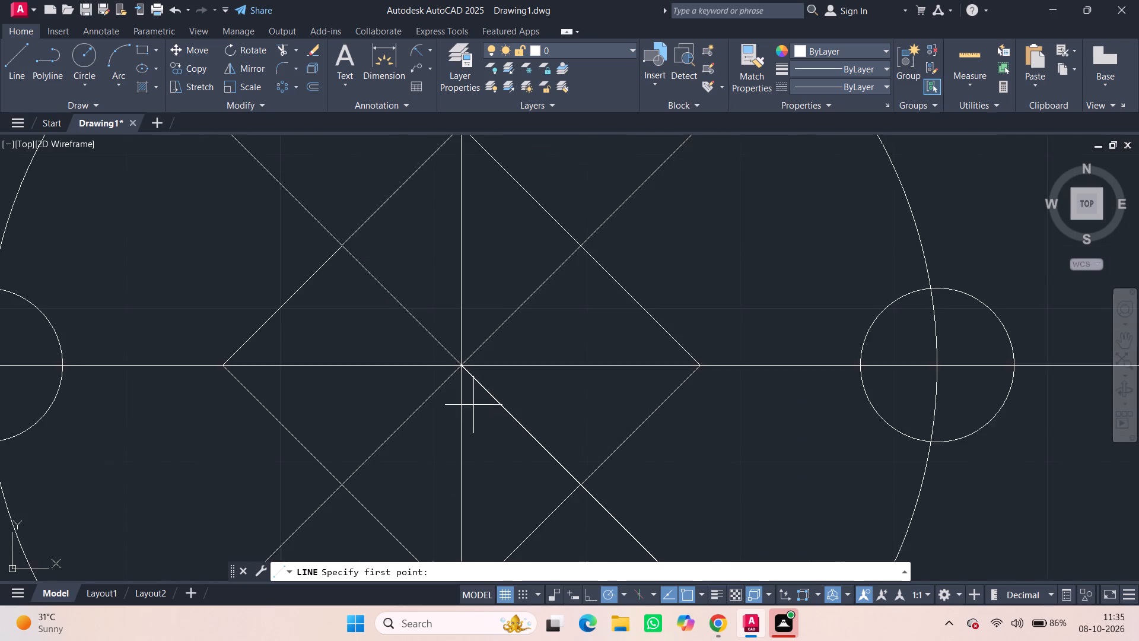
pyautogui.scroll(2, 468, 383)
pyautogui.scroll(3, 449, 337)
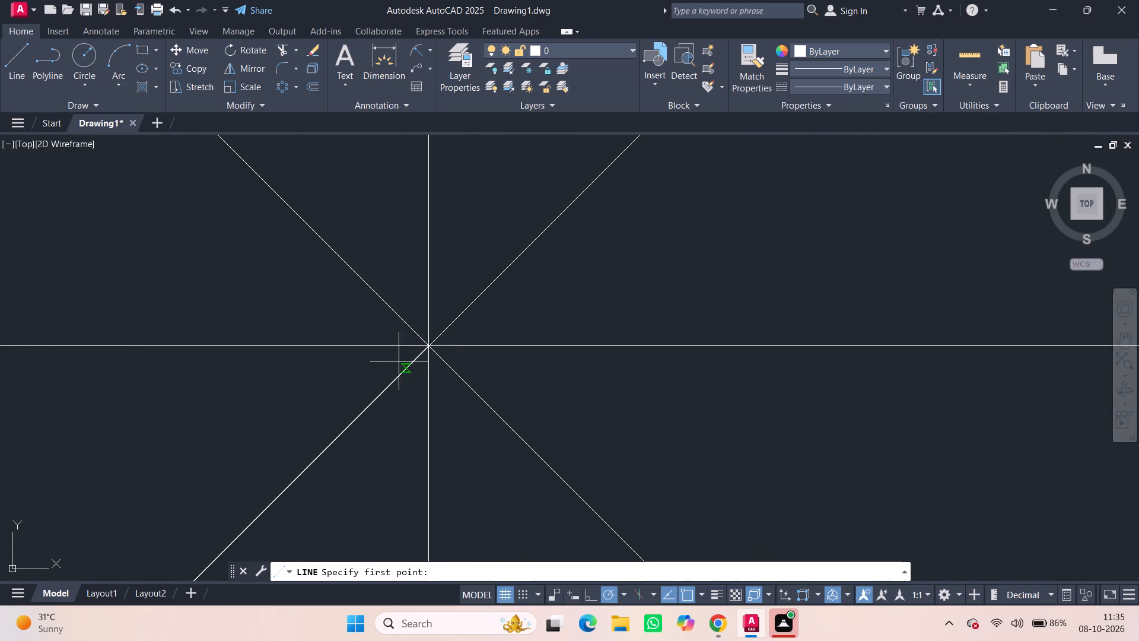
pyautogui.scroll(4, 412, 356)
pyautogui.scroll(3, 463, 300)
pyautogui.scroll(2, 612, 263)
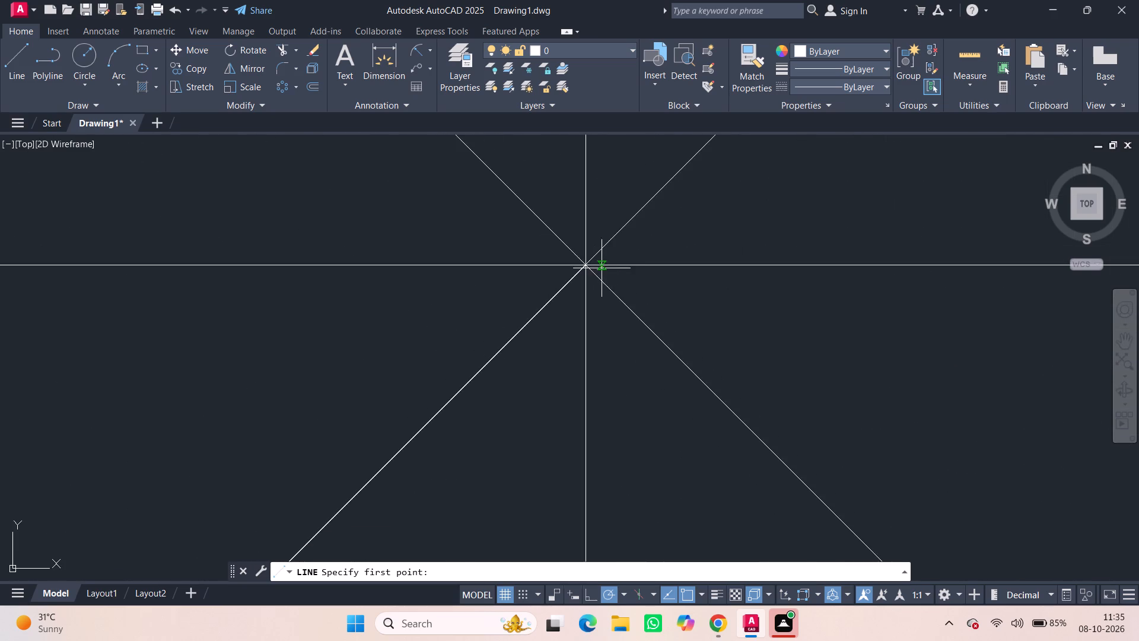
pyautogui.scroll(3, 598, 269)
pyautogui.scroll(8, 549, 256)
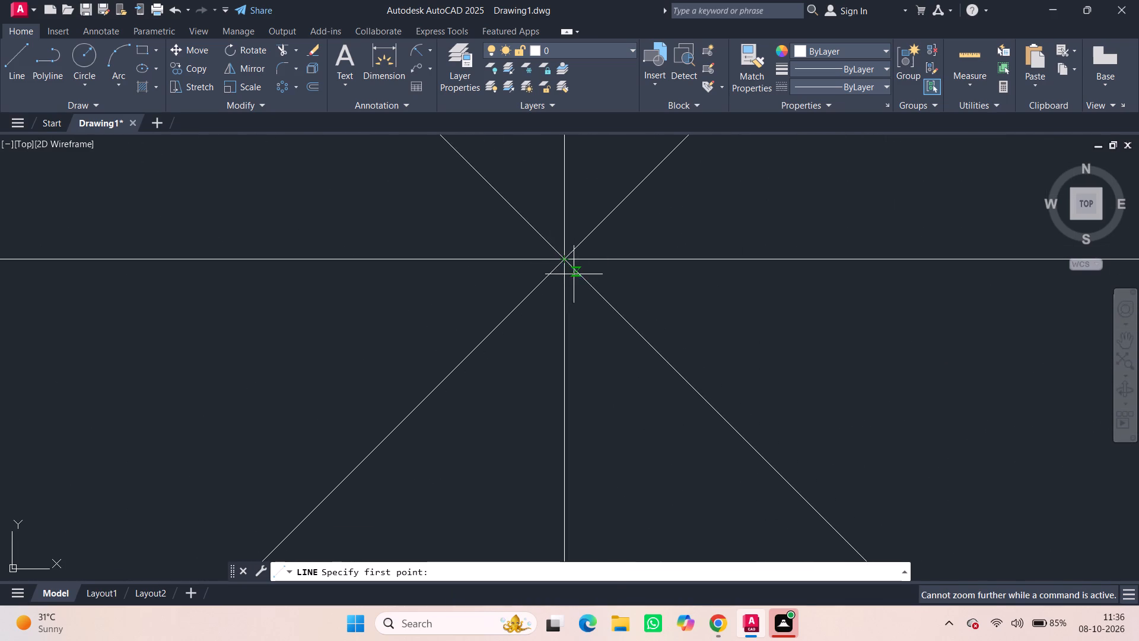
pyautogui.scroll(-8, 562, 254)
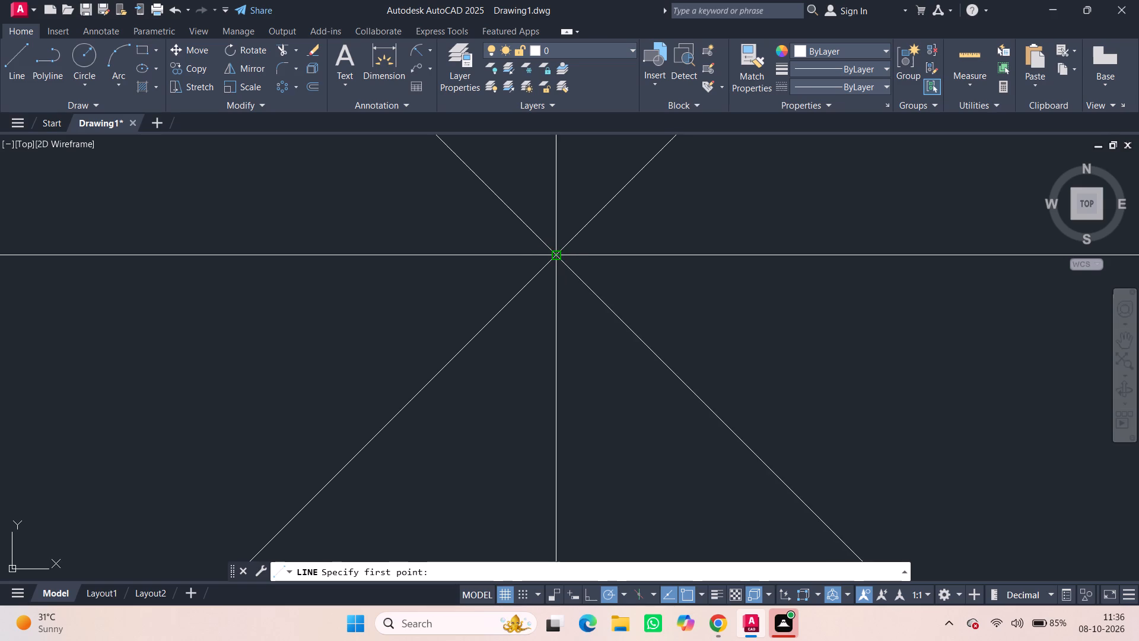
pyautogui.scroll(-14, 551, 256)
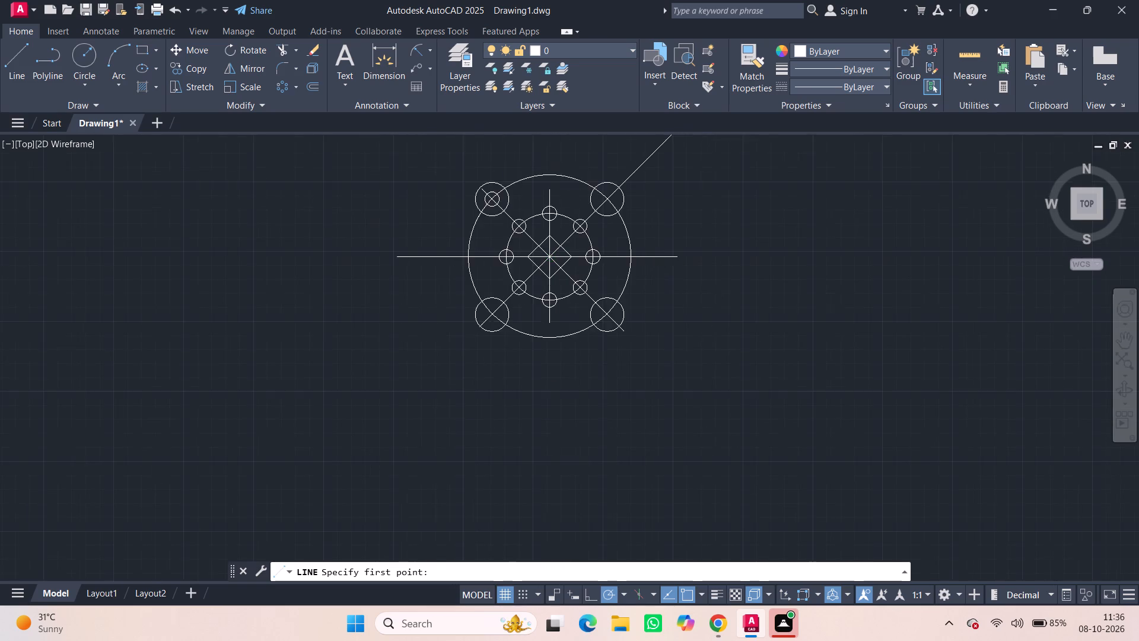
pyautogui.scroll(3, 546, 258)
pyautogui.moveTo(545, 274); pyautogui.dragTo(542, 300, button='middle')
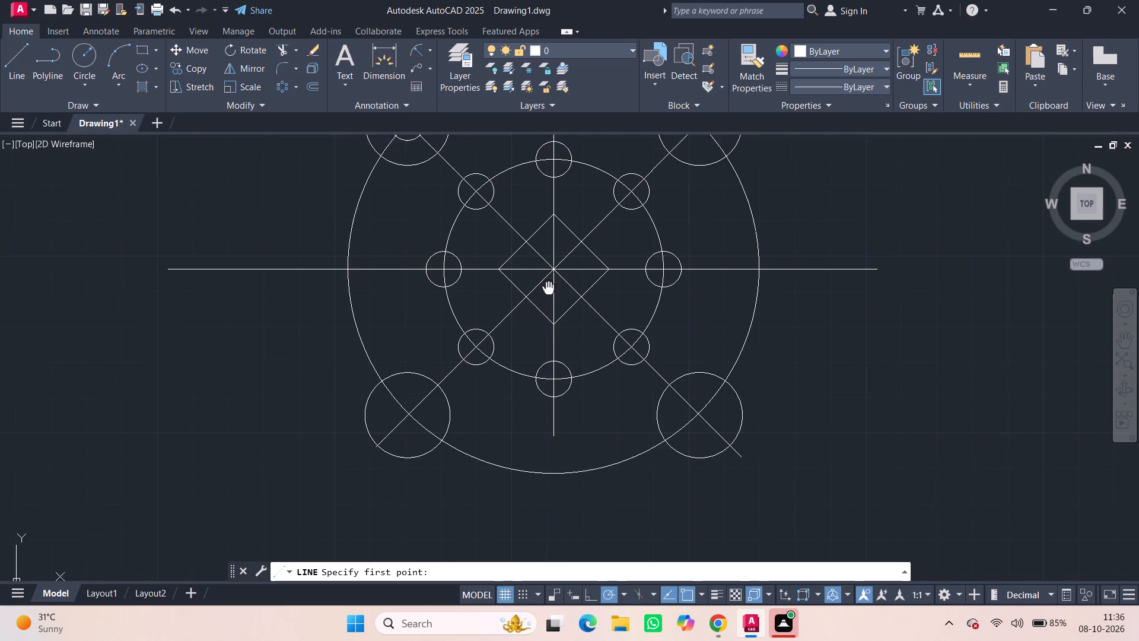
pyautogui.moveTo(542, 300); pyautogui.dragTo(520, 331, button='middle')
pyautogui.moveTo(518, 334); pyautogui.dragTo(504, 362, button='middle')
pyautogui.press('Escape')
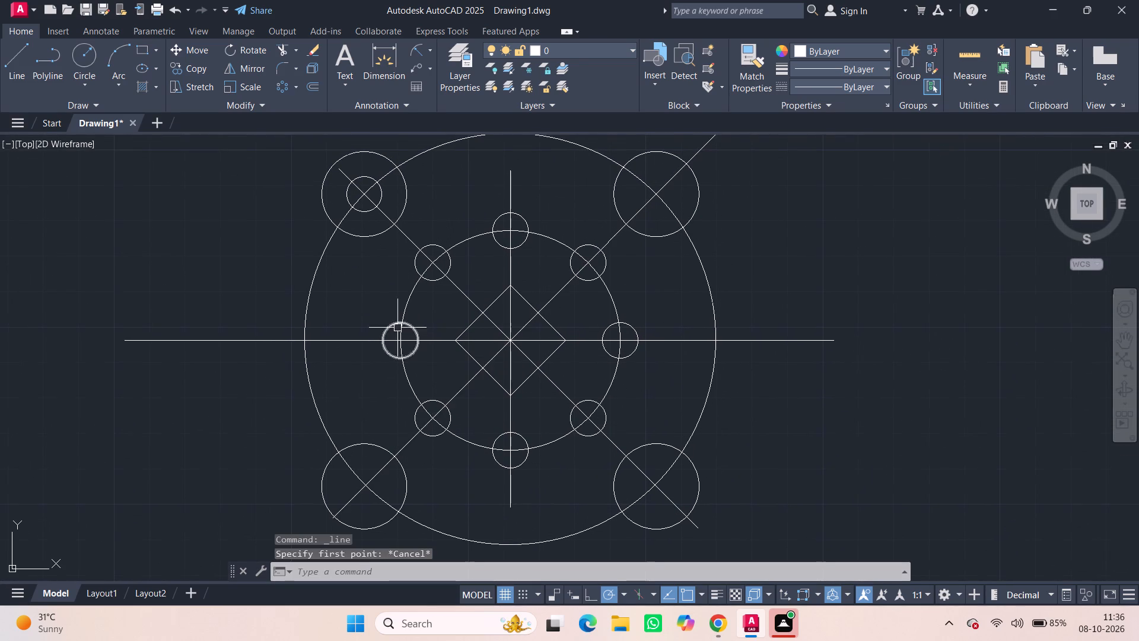
# Create a polar array of the upper-left radius 5 lug hole about the diamond's centre with 4 items over 360 degrees.
pyautogui.click(283, 85)
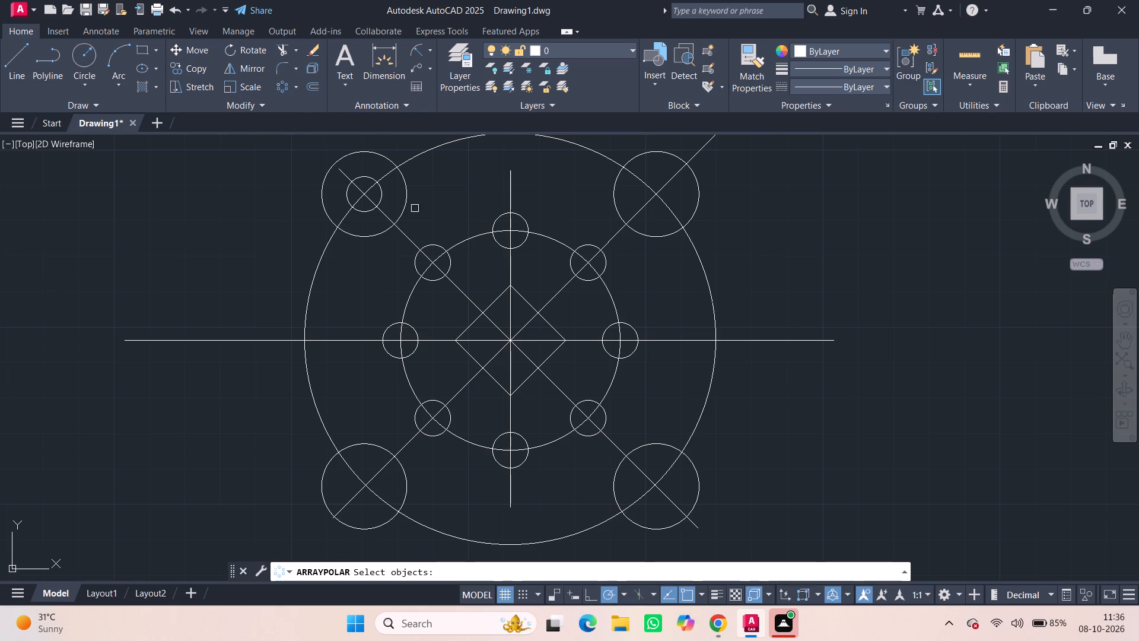
pyautogui.click(381, 200)
pyautogui.press('Return')
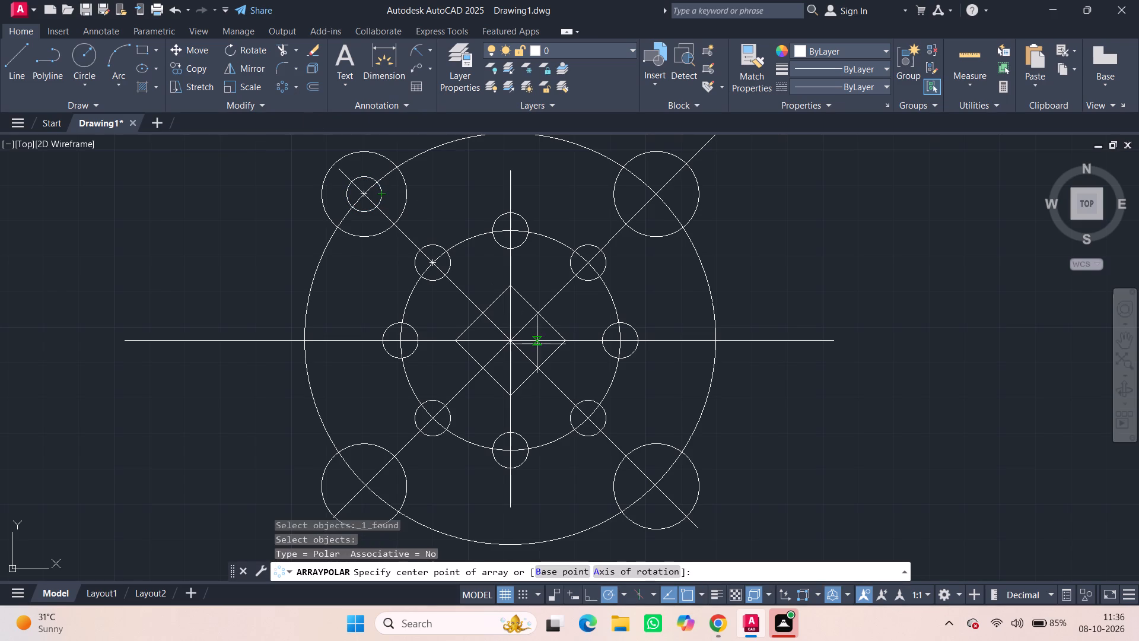
pyautogui.scroll(1, 513, 339)
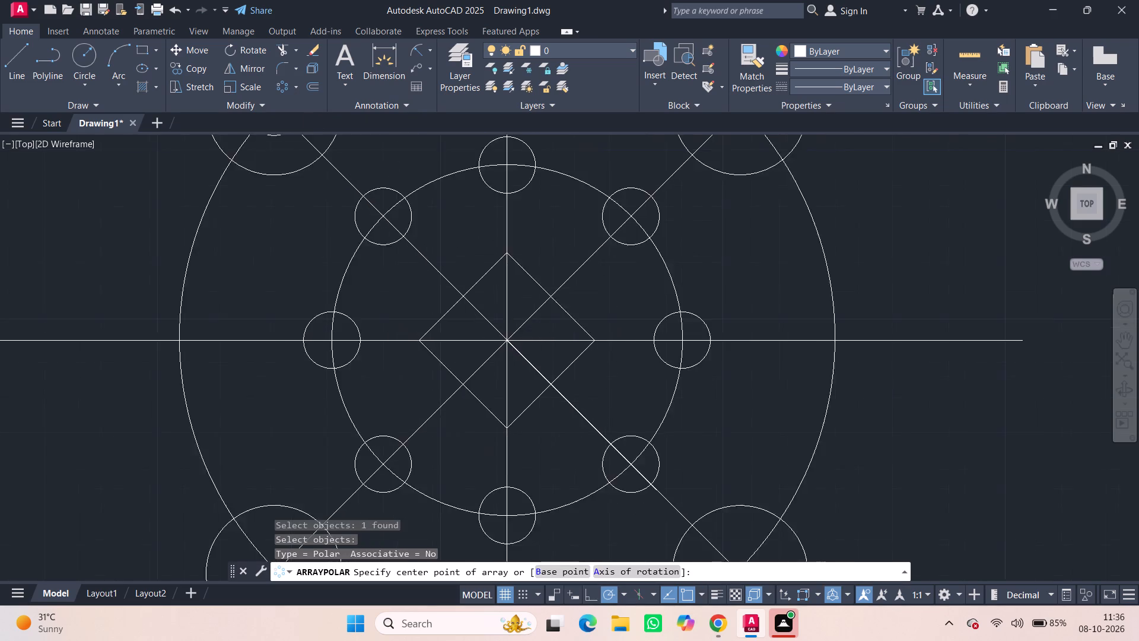
pyautogui.scroll(2, 513, 339)
pyautogui.click(493, 341)
pyautogui.scroll(-4, 507, 367)
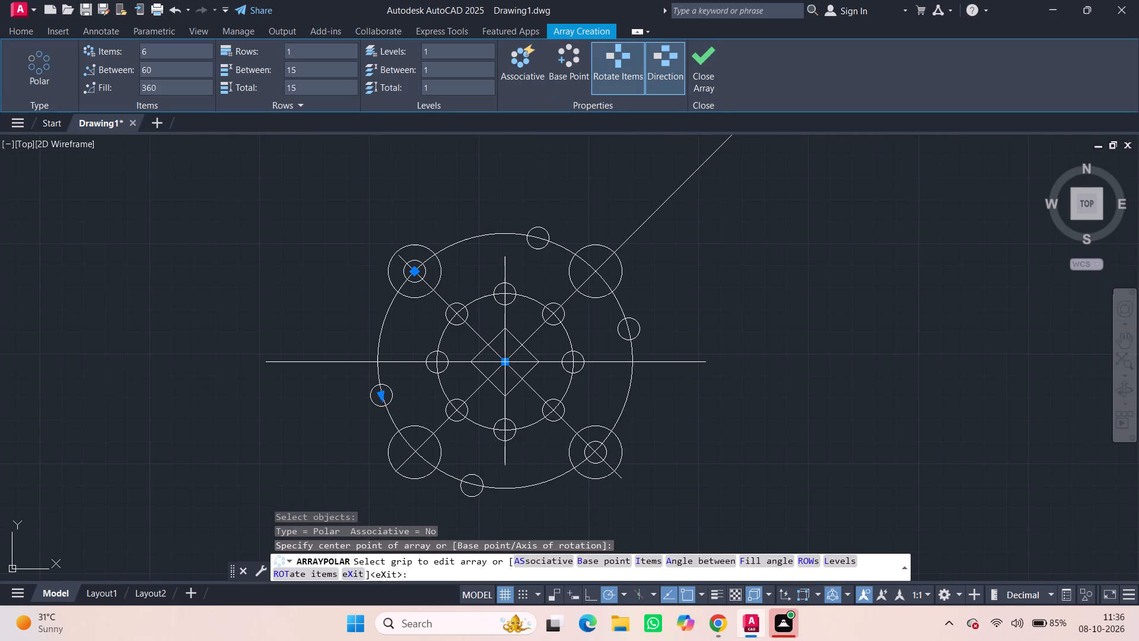
pyautogui.click(180, 49)
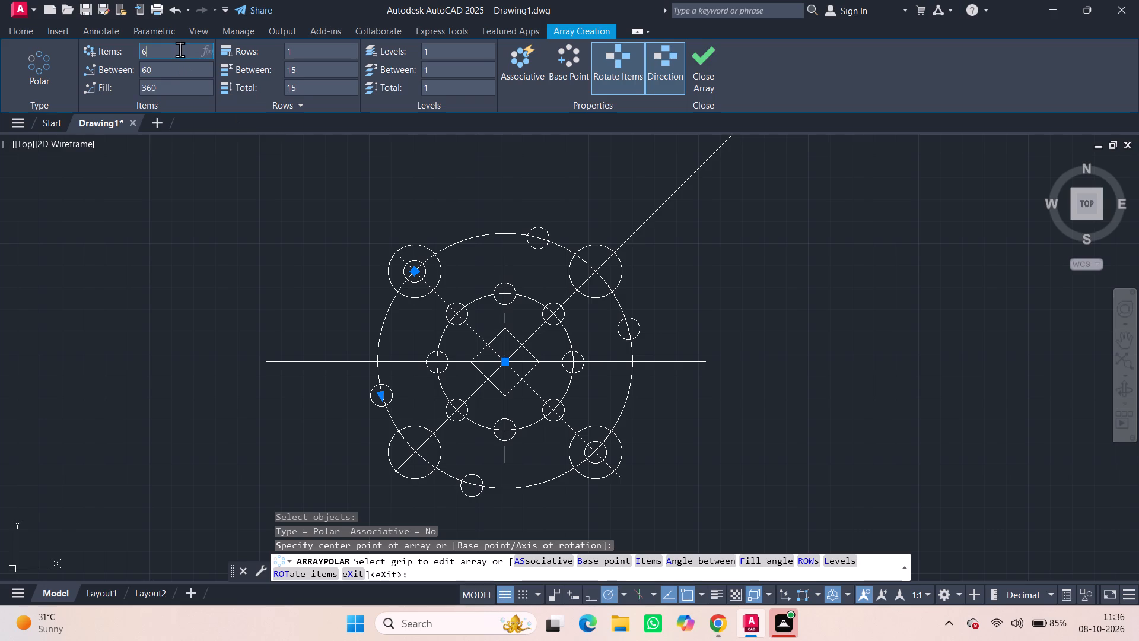
pyautogui.press('4')
pyautogui.press('Return')
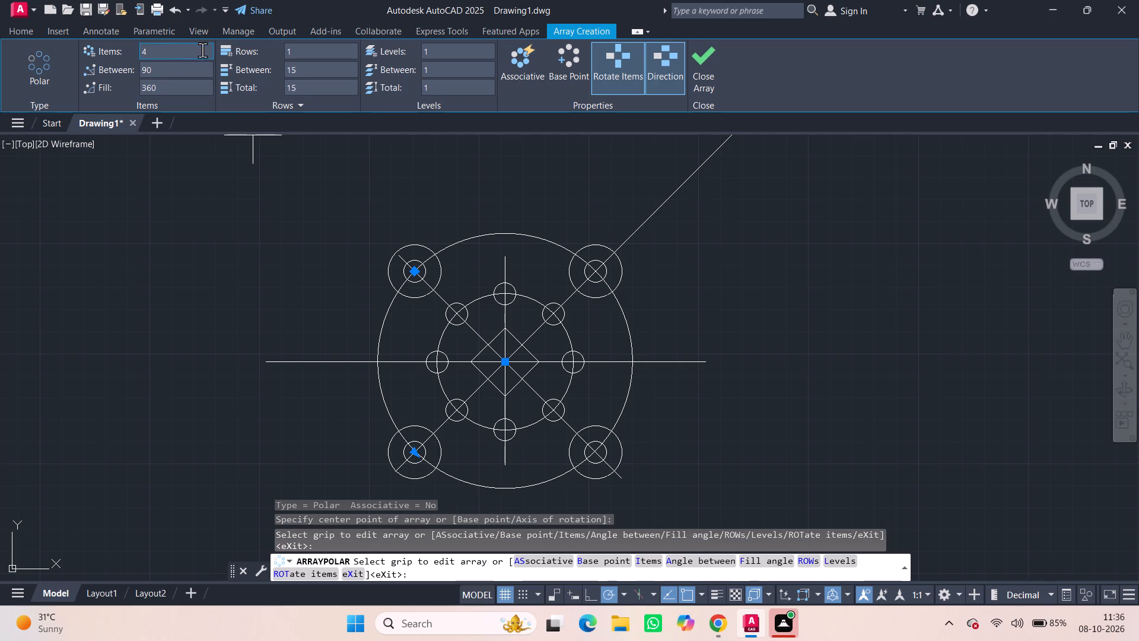
pyautogui.click(710, 61)
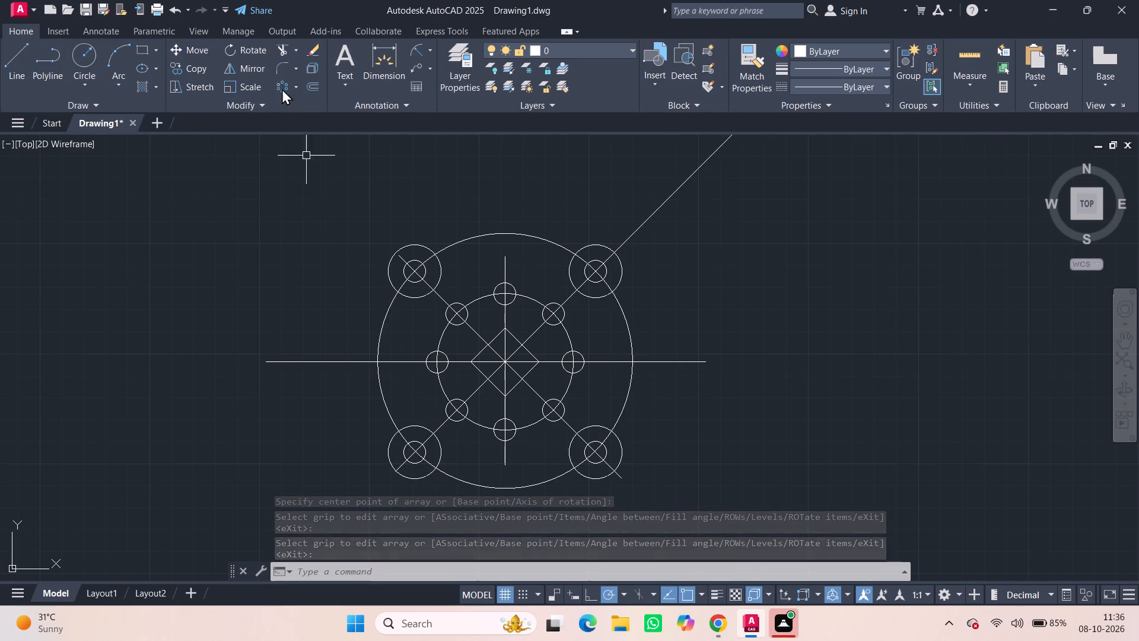
# Trim away the portions of the four radius 12 lug circles that lie inside the diameter 116 outline.
pyautogui.click(277, 47)
pyautogui.click(430, 296)
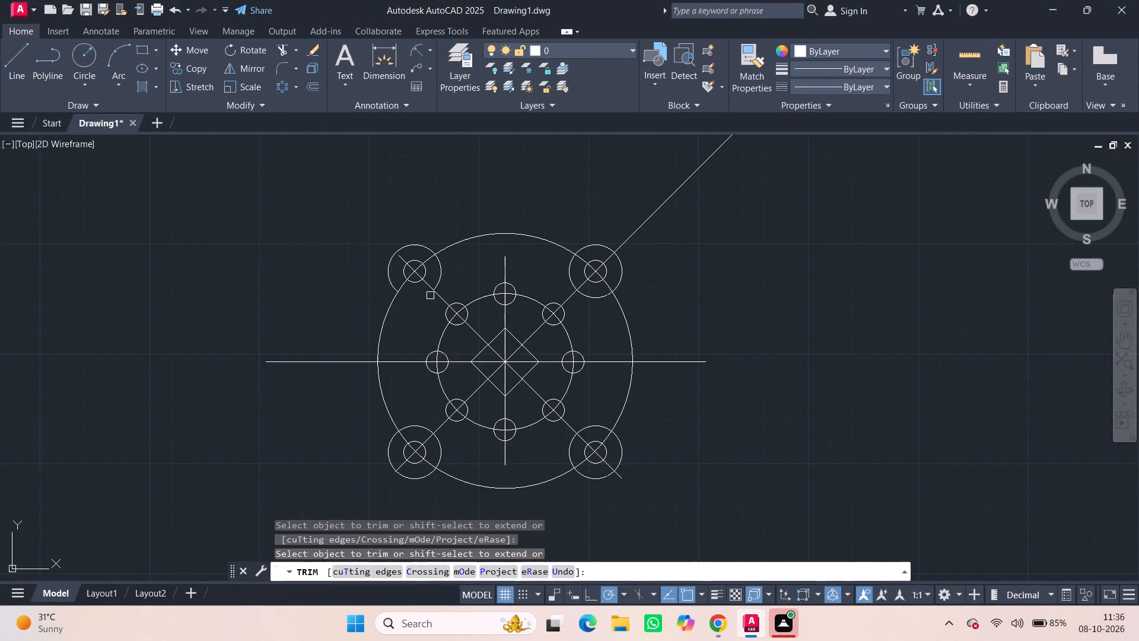
pyautogui.click(443, 276)
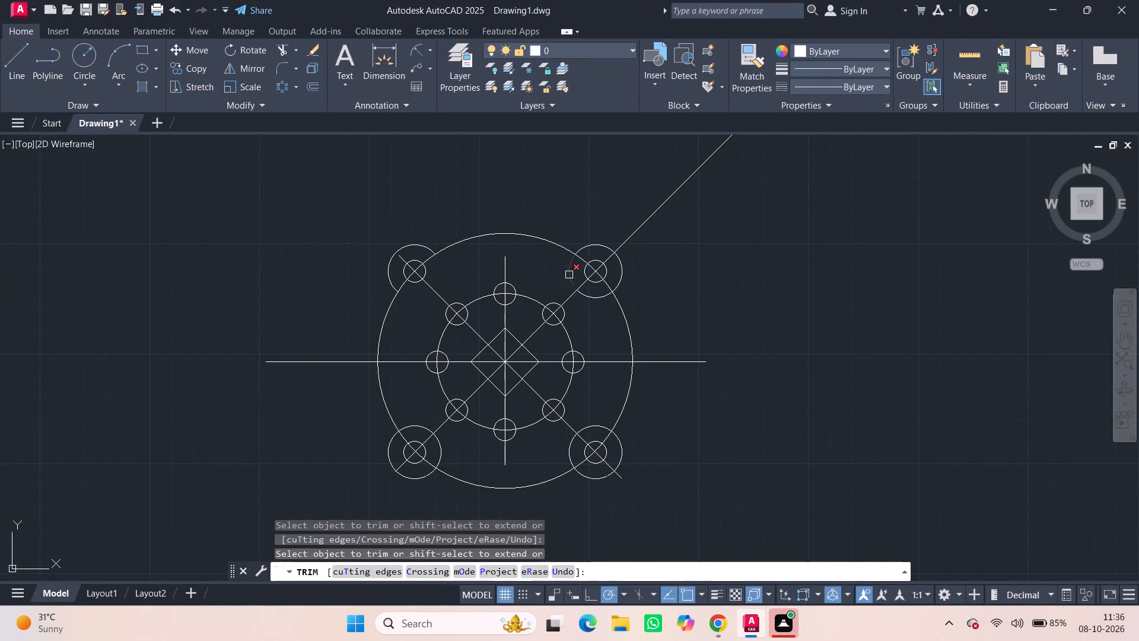
pyautogui.click(569, 275)
pyautogui.click(587, 296)
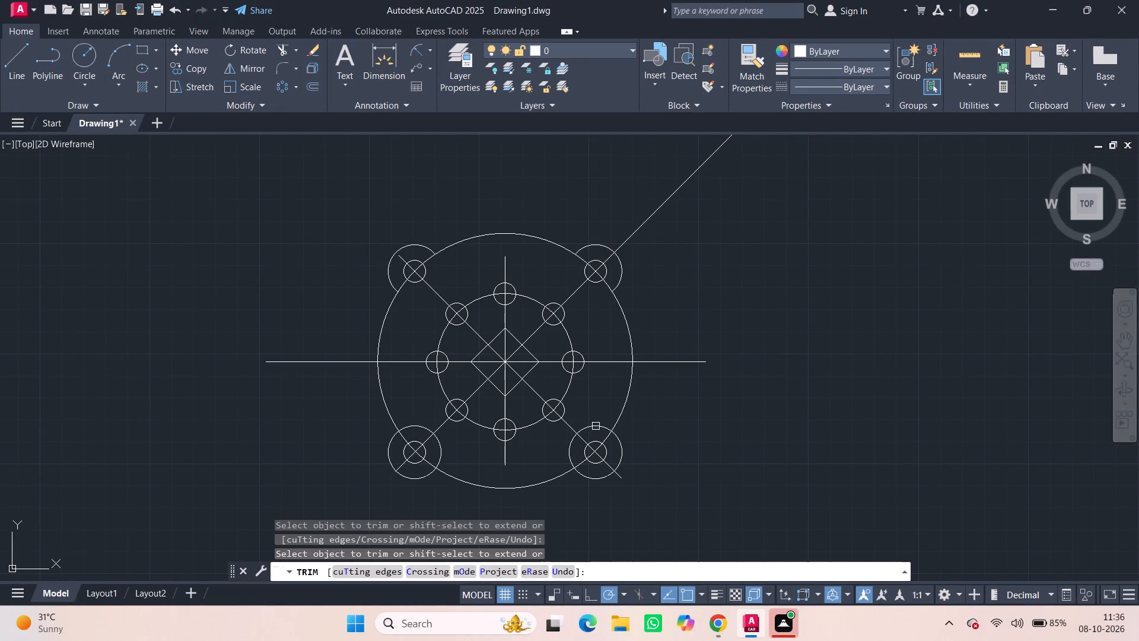
pyautogui.click(596, 426)
pyautogui.click(568, 449)
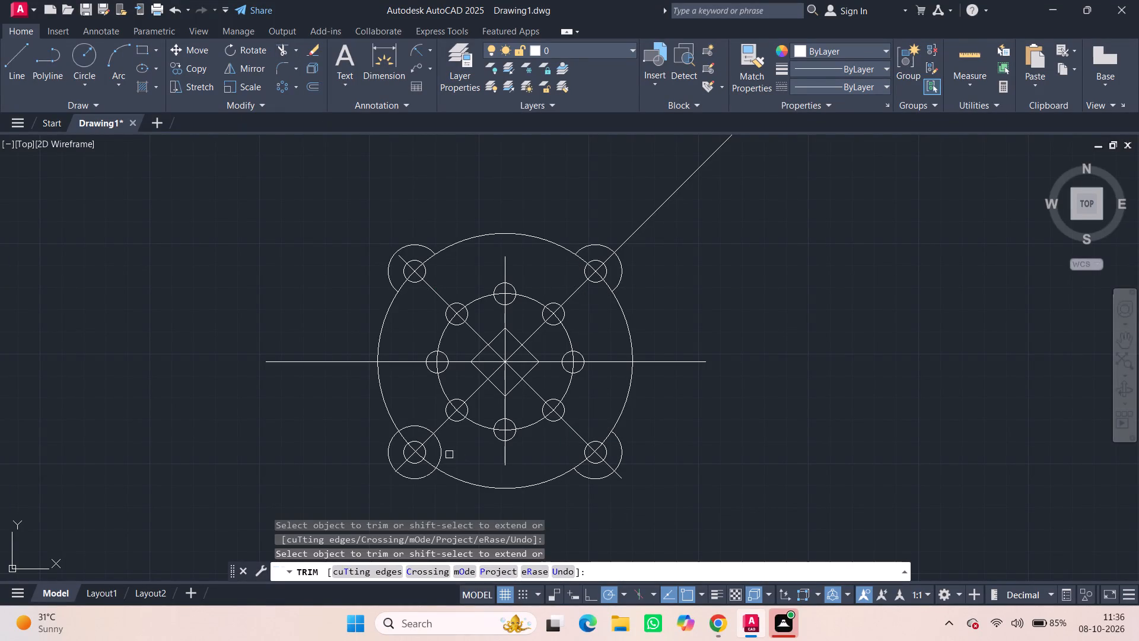
pyautogui.click(441, 448)
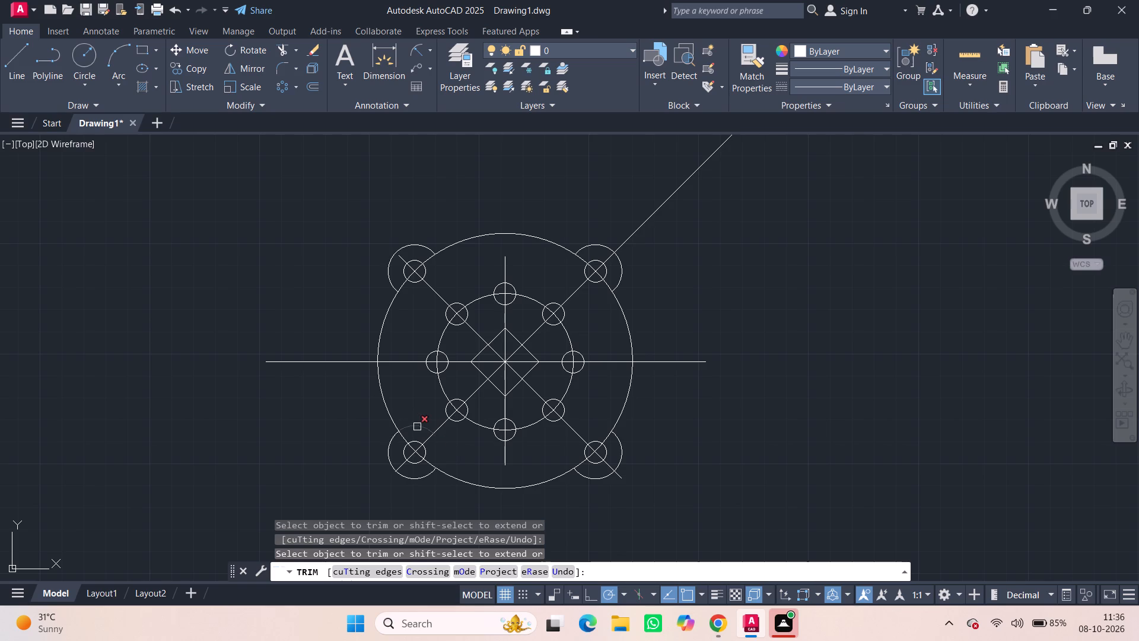
pyautogui.click(417, 427)
# Draw two parallel diagonal lines joining both sides of the upper-left lug hole to the adjacent diameter 10 hole.
pyautogui.click(20, 59)
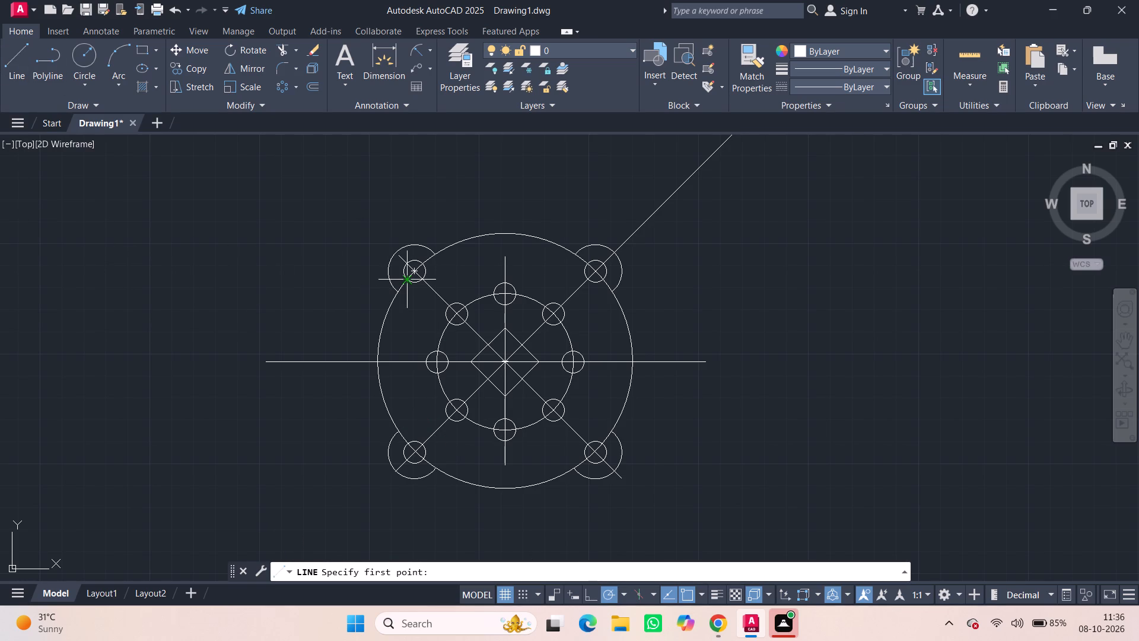
pyautogui.scroll(3, 407, 283)
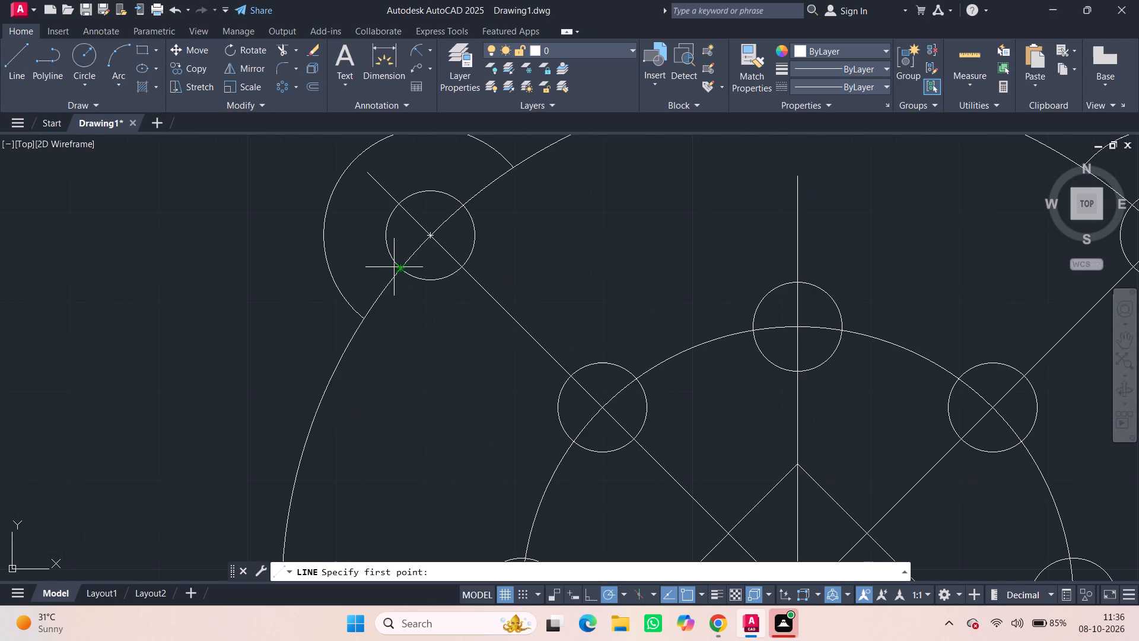
pyautogui.click(404, 274)
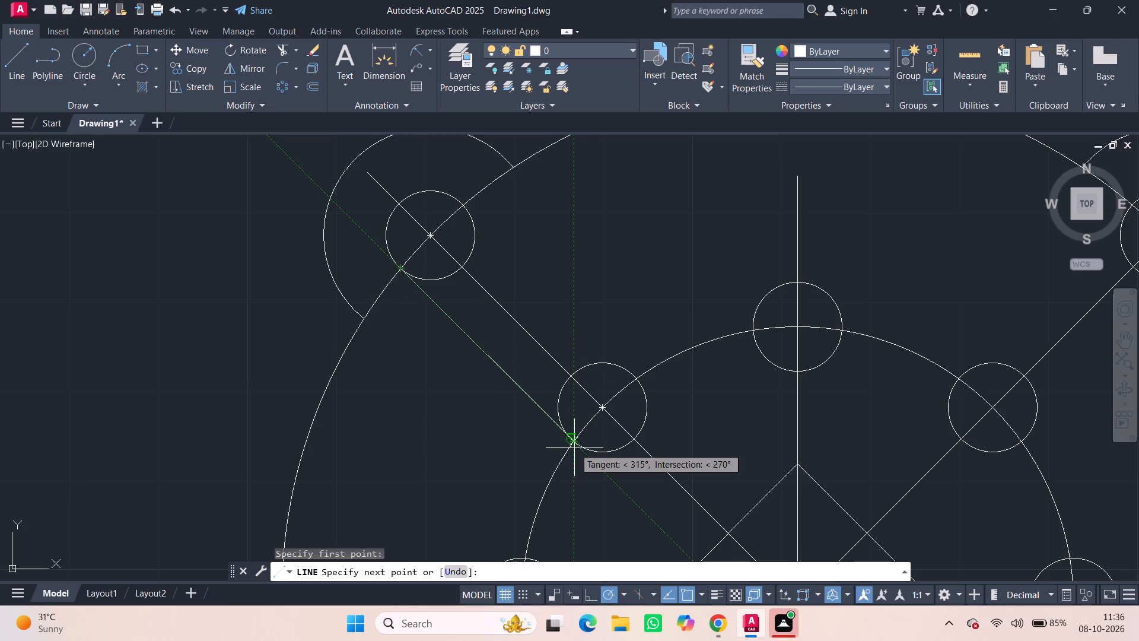
pyautogui.click(568, 436)
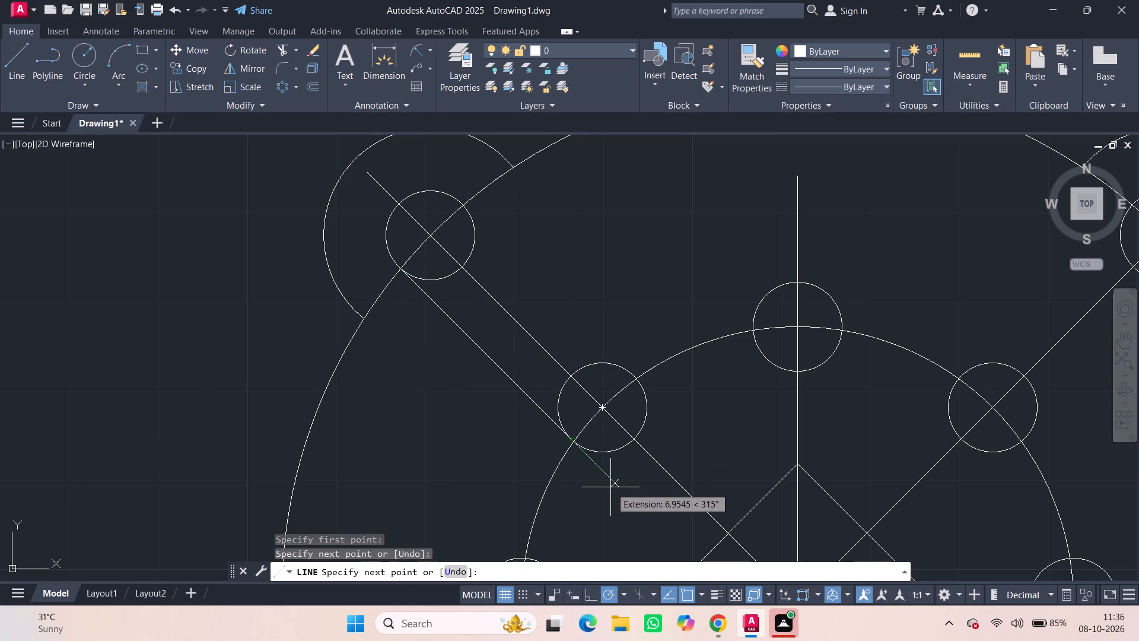
pyautogui.press('Escape')
pyautogui.press('space')
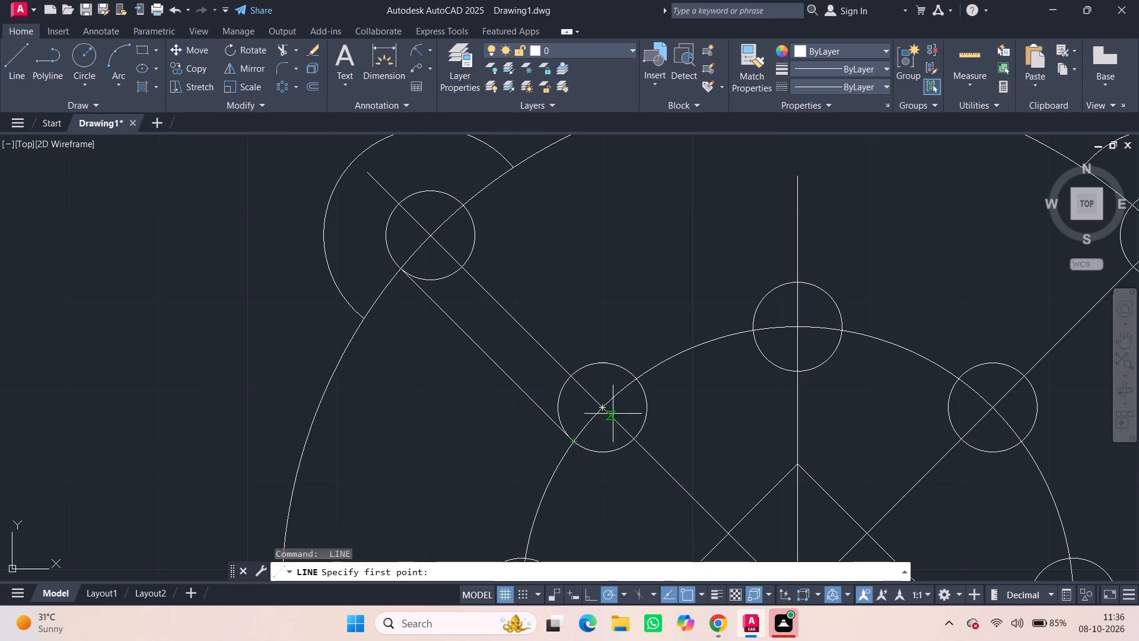
pyautogui.click(635, 376)
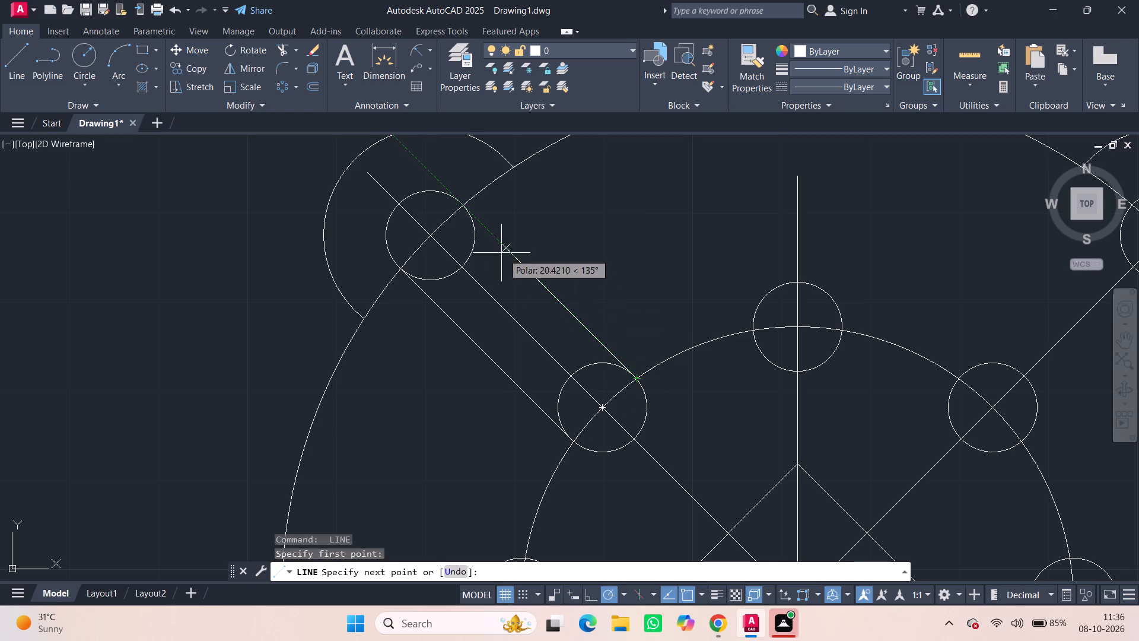
pyautogui.click(469, 208)
pyautogui.press('space')
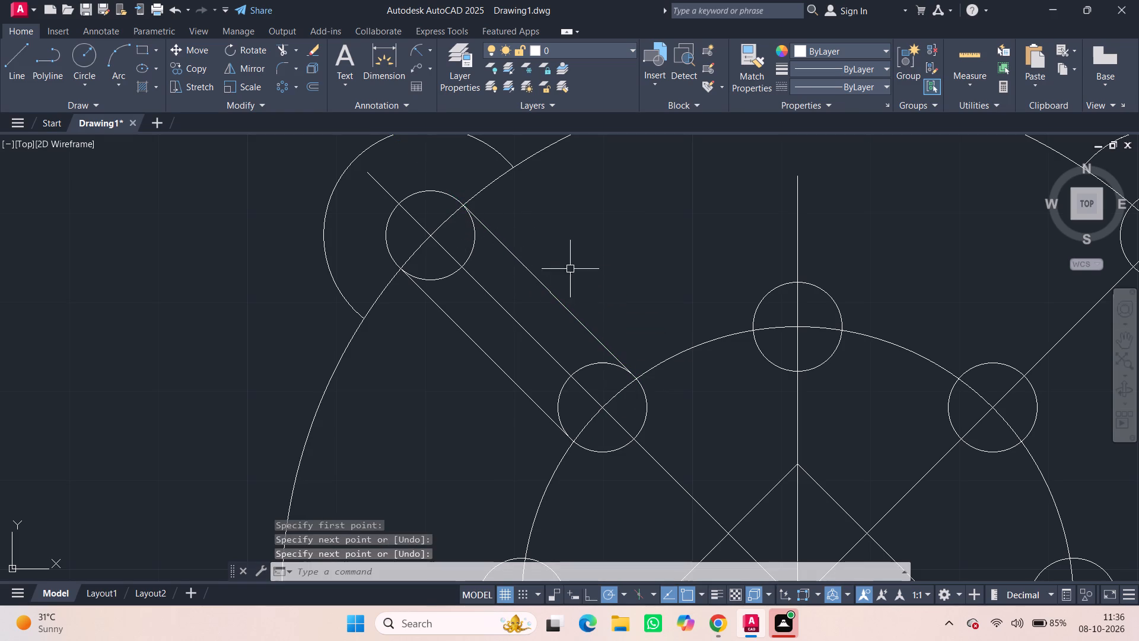
# Draw two parallel diagonal lines joining both sides of the upper-right lug hole to the adjacent diameter 10 hole.
pyautogui.press('space')
pyautogui.moveTo(717, 407); pyautogui.dragTo(260, 386, button='middle')
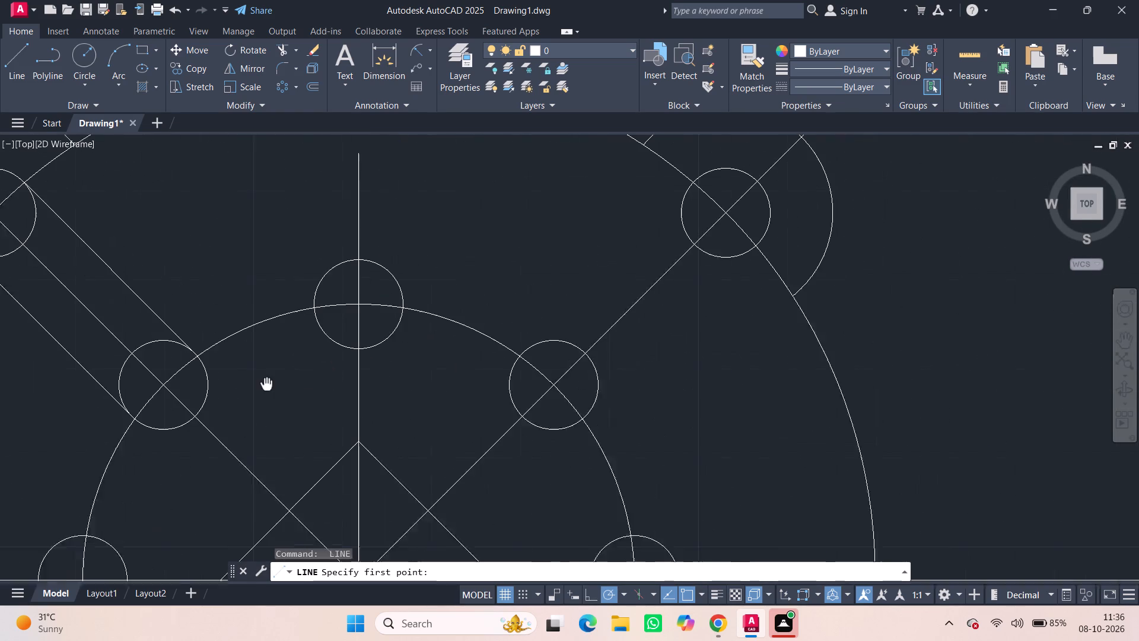
pyautogui.moveTo(260, 386); pyautogui.dragTo(260, 385, button='middle')
pyautogui.click(676, 184)
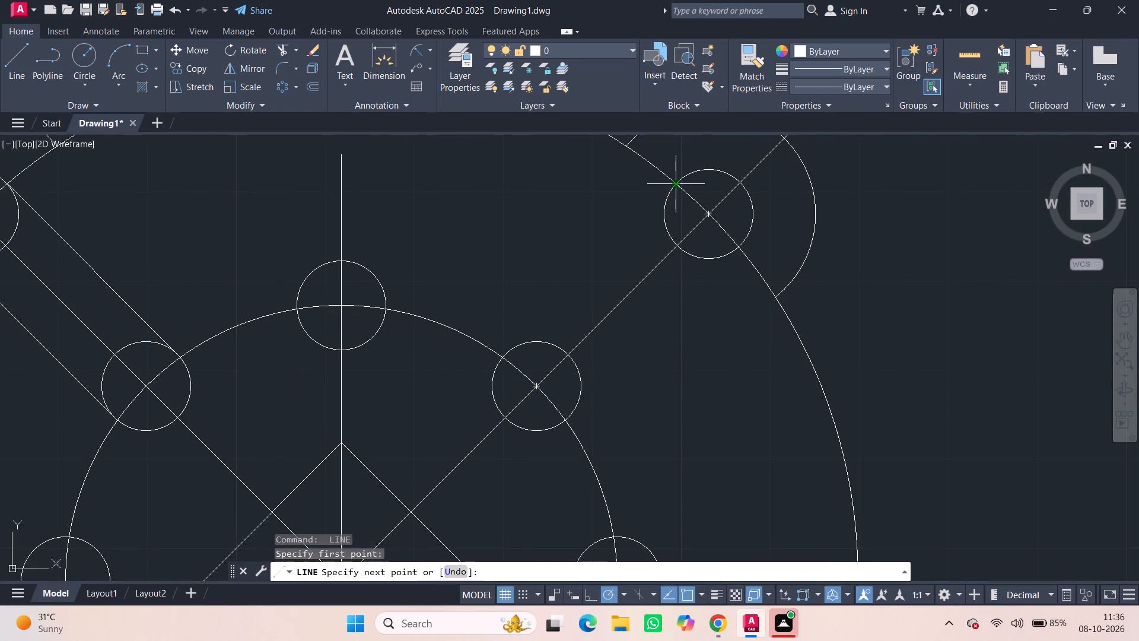
pyautogui.click(498, 360)
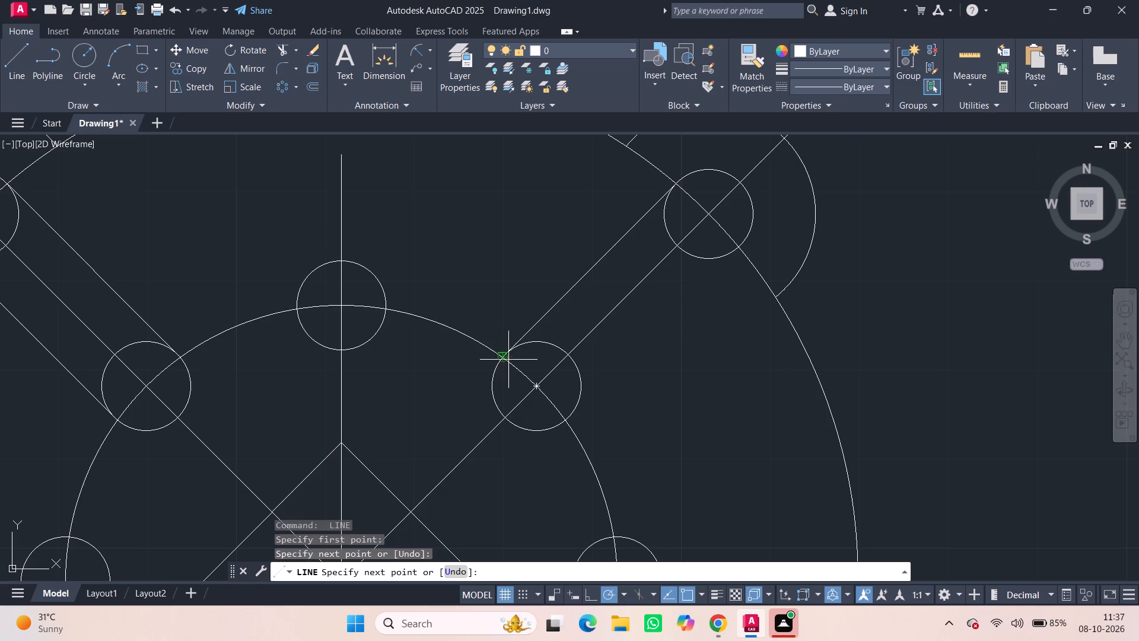
pyautogui.press('space')
pyautogui.press('space')
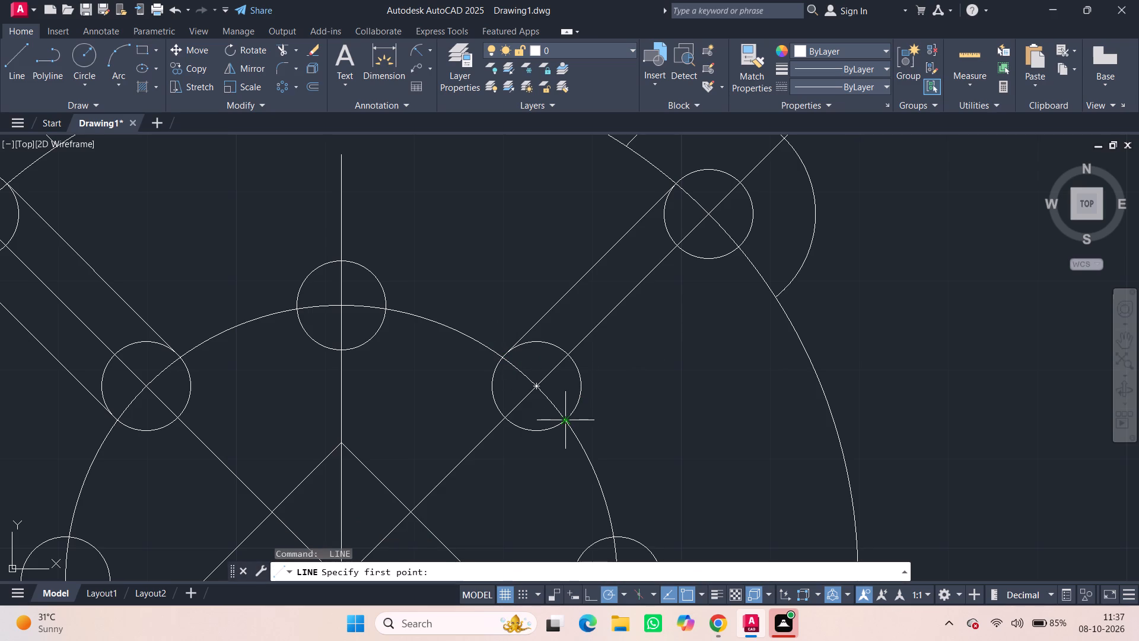
pyautogui.click(568, 417)
pyautogui.click(739, 247)
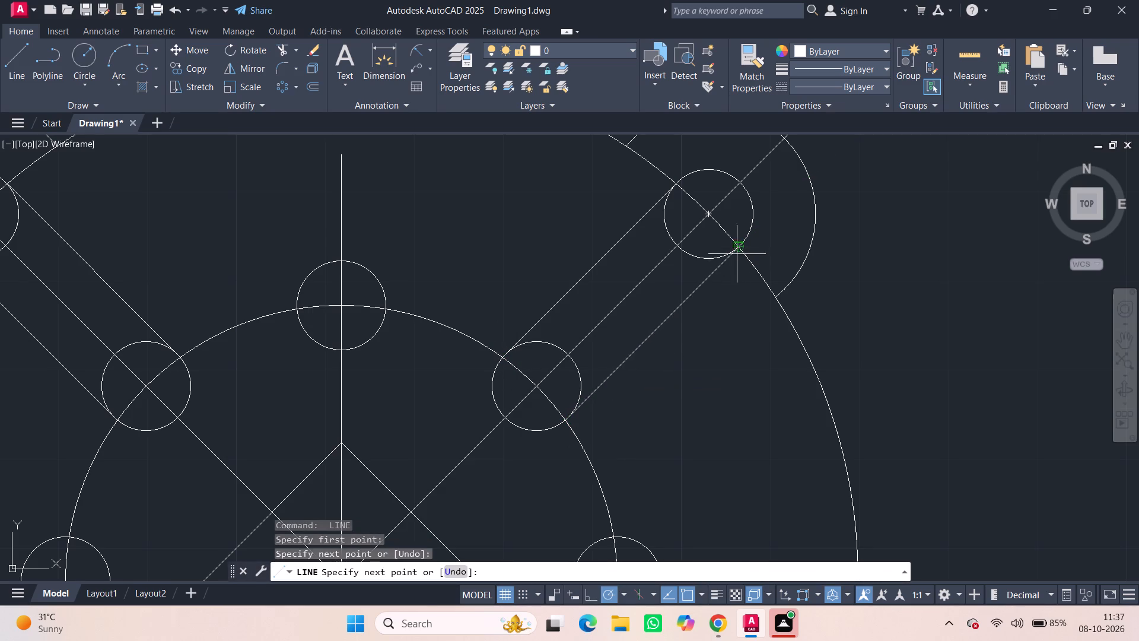
pyautogui.press('space')
# Draw two parallel diagonal lines joining both sides of the lower-right lug hole to the adjacent diameter 10 hole.
pyautogui.scroll(-2, 697, 373)
pyautogui.moveTo(668, 413); pyautogui.dragTo(615, 195, button='middle')
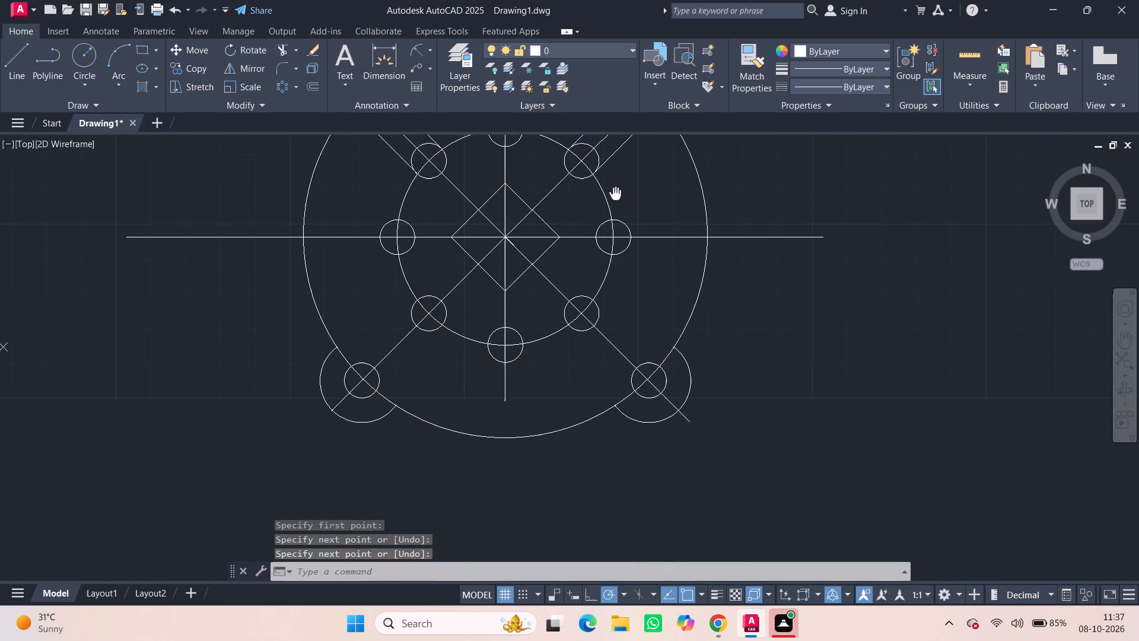
pyautogui.scroll(2, 605, 338)
pyautogui.press('space')
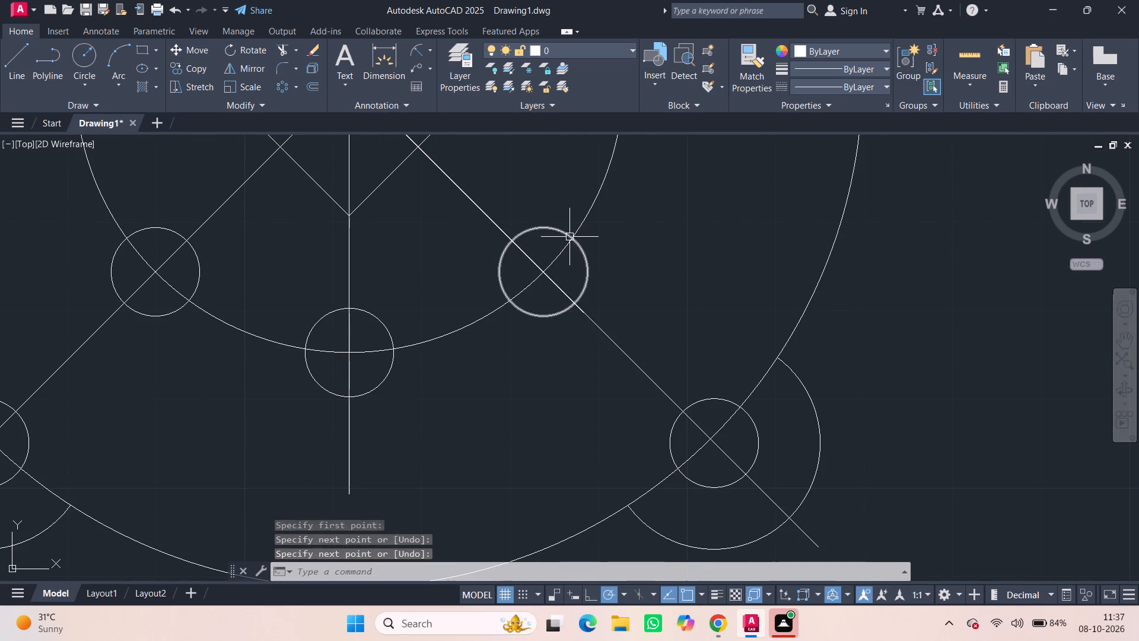
pyautogui.click(573, 237)
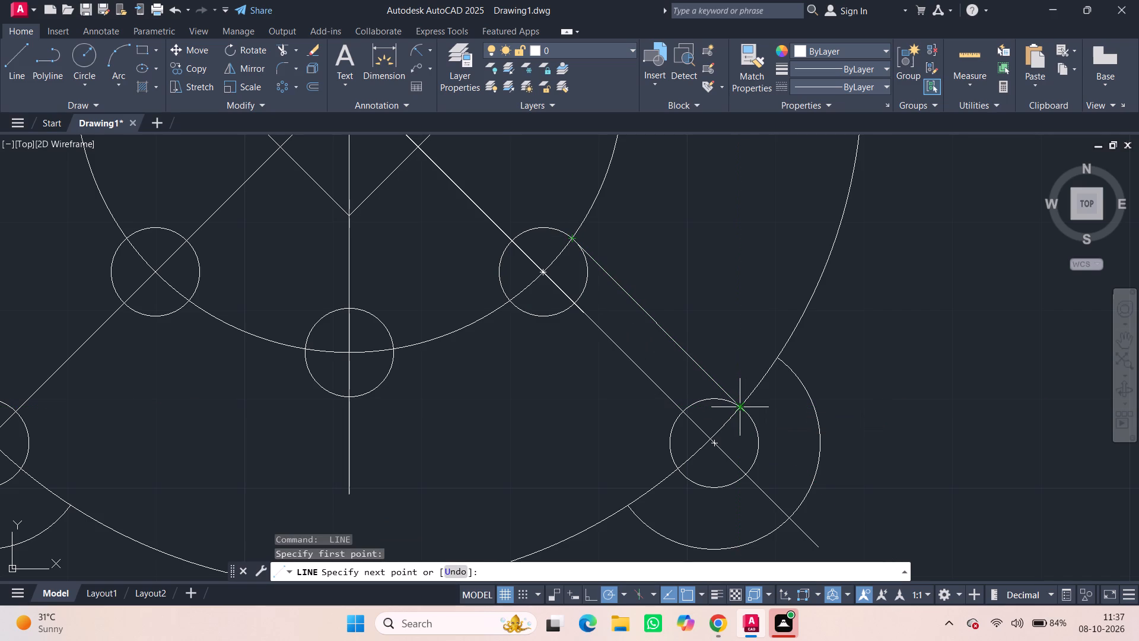
pyautogui.click(739, 407)
pyautogui.press('space')
pyautogui.press('space')
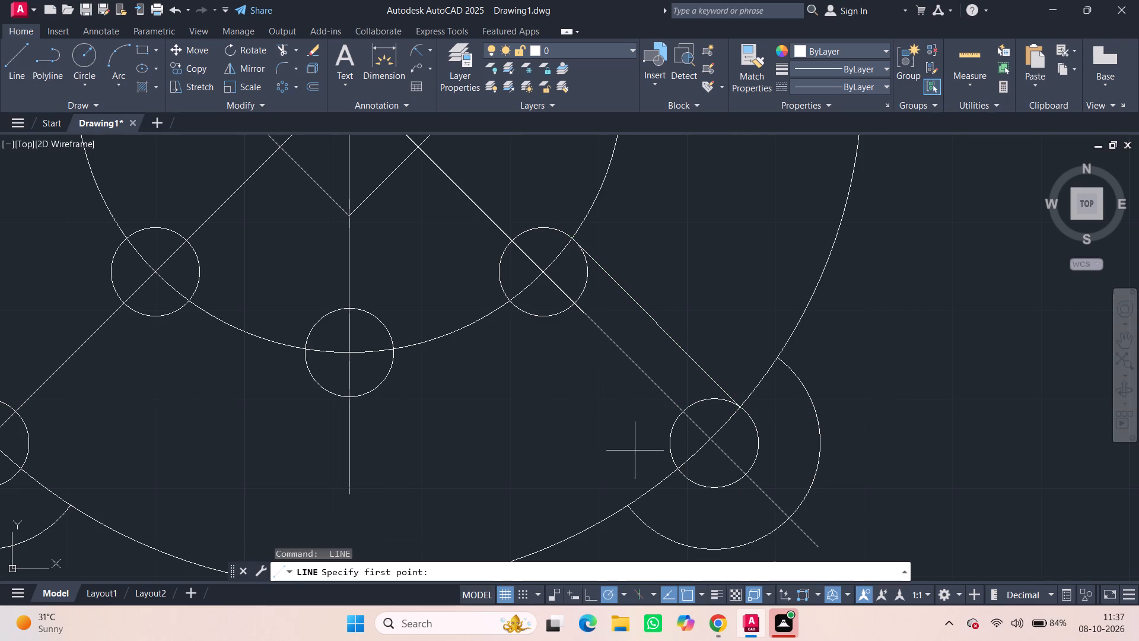
pyautogui.click(675, 466)
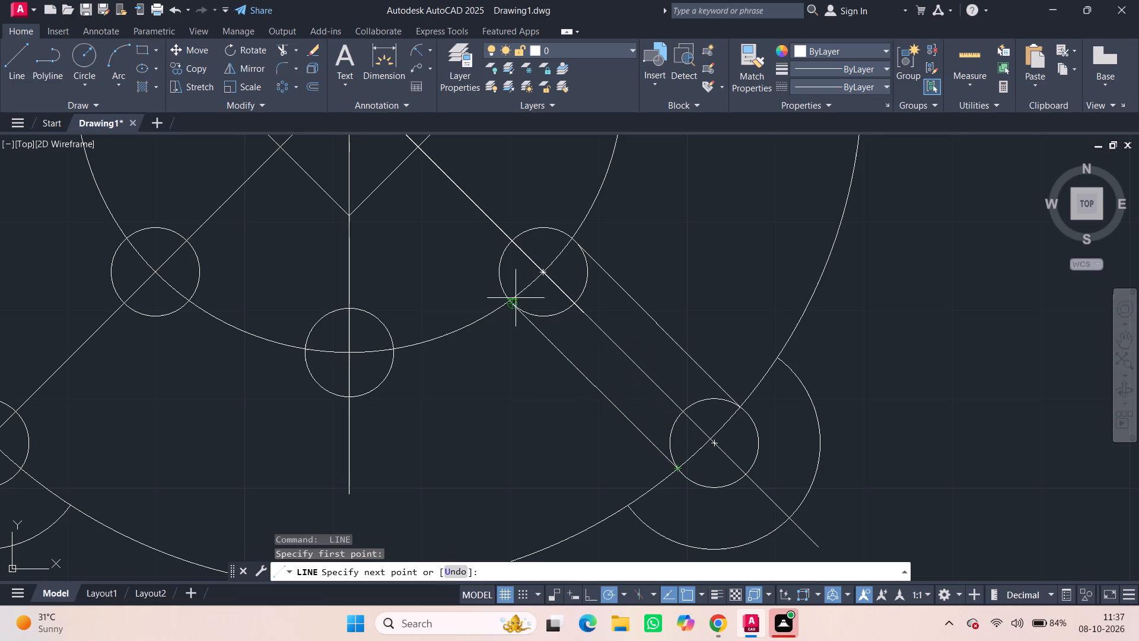
pyautogui.click(512, 306)
pyautogui.press('space')
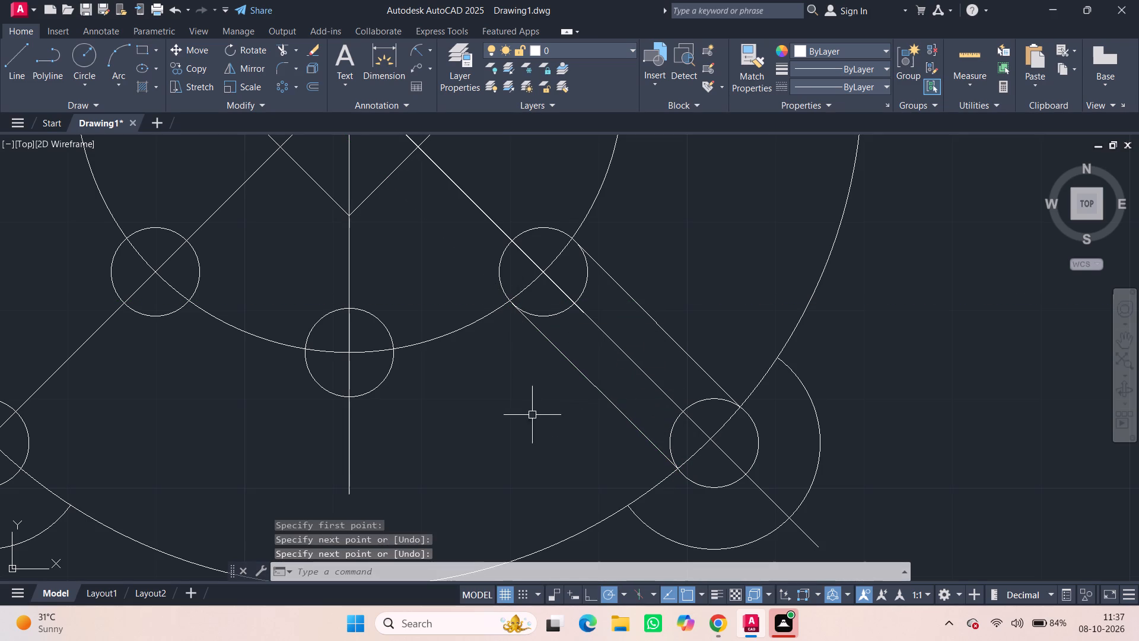
# Draw two parallel diagonal lines joining both sides of the lower-left lug hole to the adjacent diameter 10 hole.
pyautogui.click(424, 410)
pyautogui.moveTo(447, 414); pyautogui.dragTo(693, 353, button='middle')
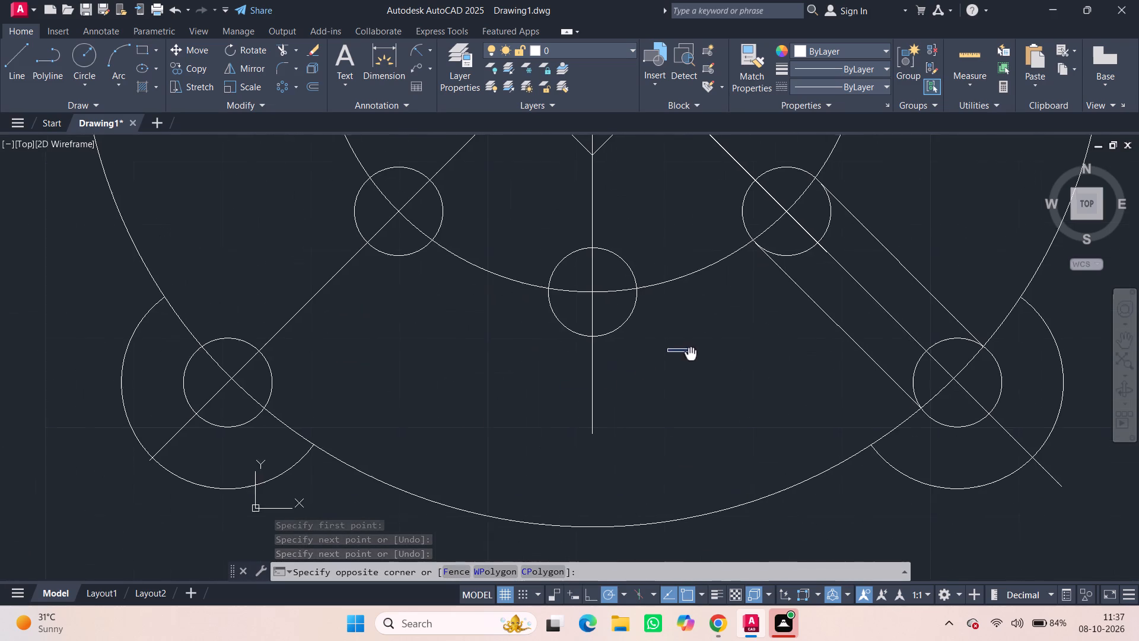
pyautogui.moveTo(693, 353); pyautogui.dragTo(693, 353, button='middle')
pyautogui.click(658, 380)
pyautogui.press('space')
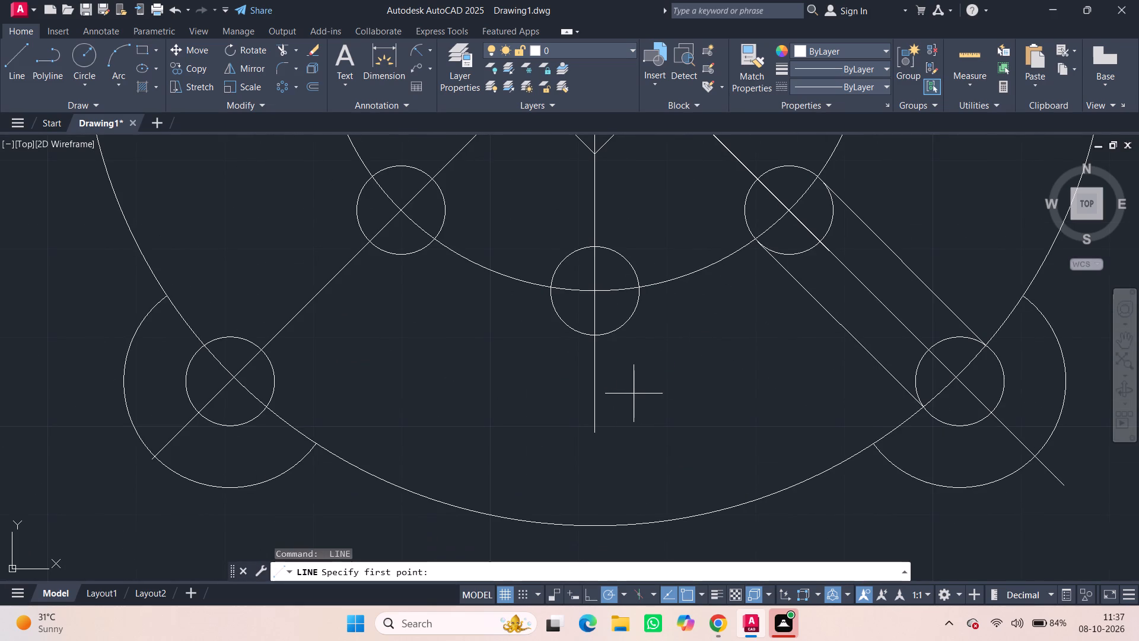
pyautogui.click(269, 411)
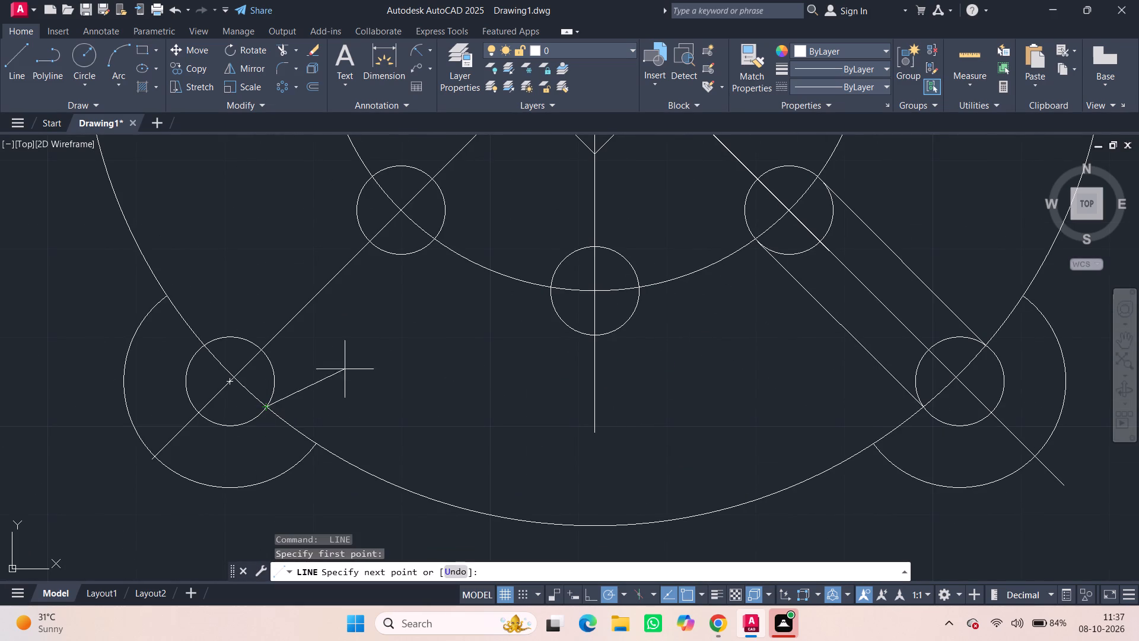
pyautogui.click(432, 241)
pyautogui.press('space')
pyautogui.press('space')
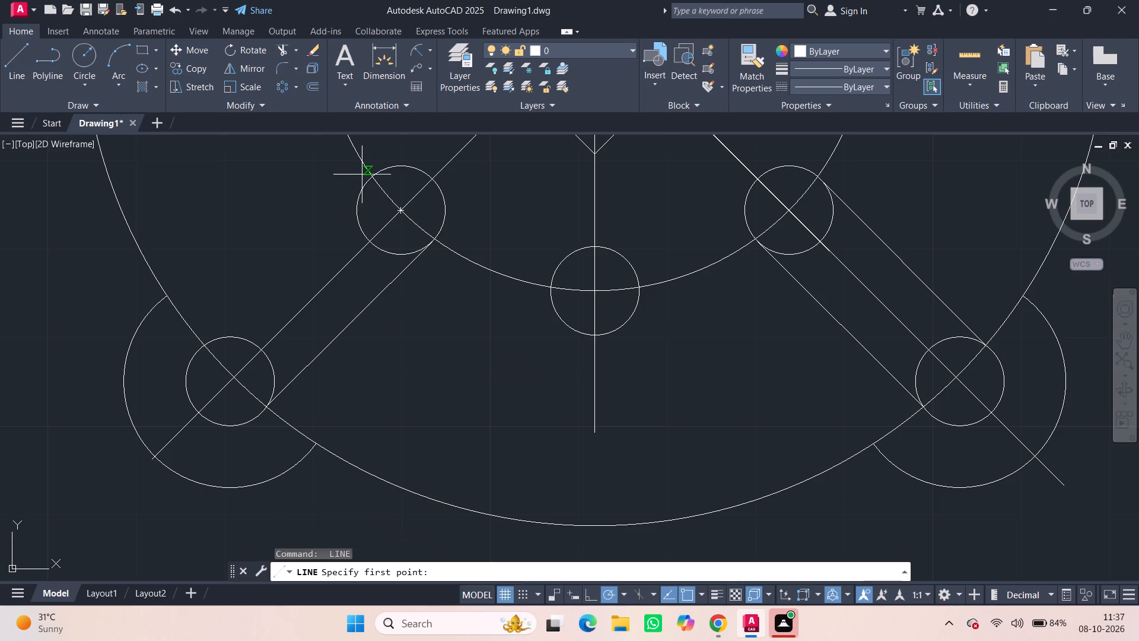
pyautogui.click(372, 179)
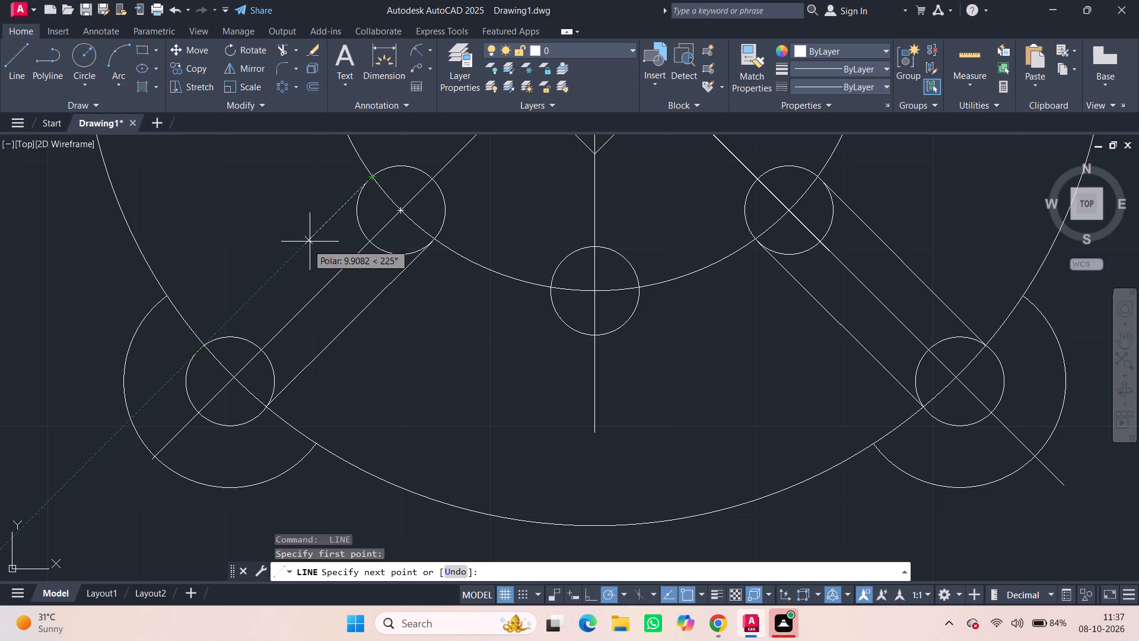
pyautogui.click(197, 351)
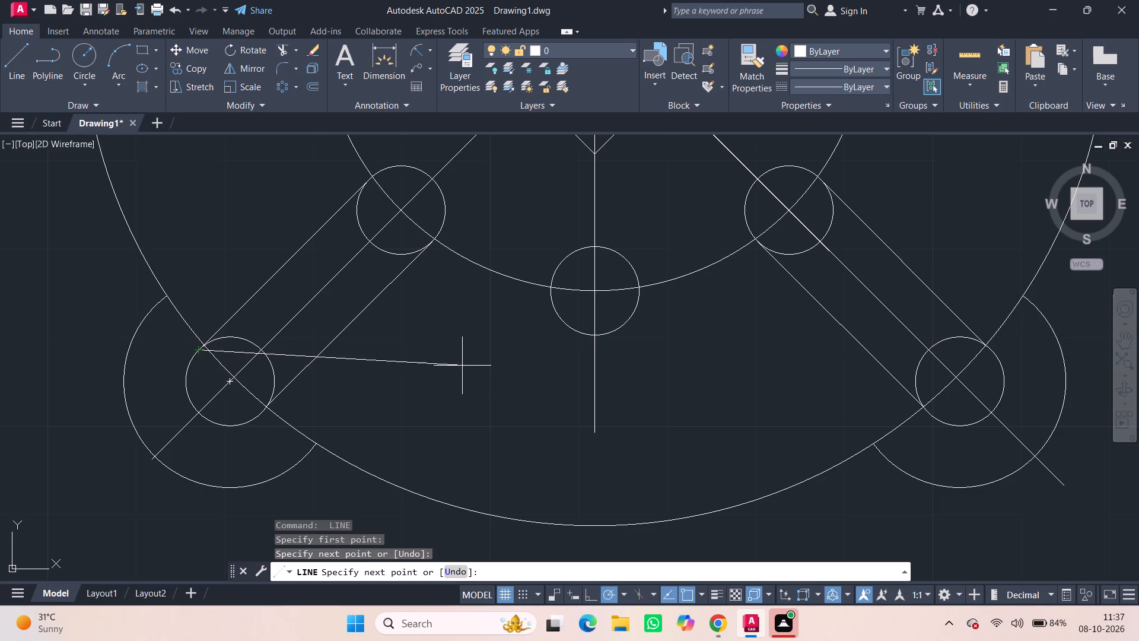
pyautogui.press('Escape')
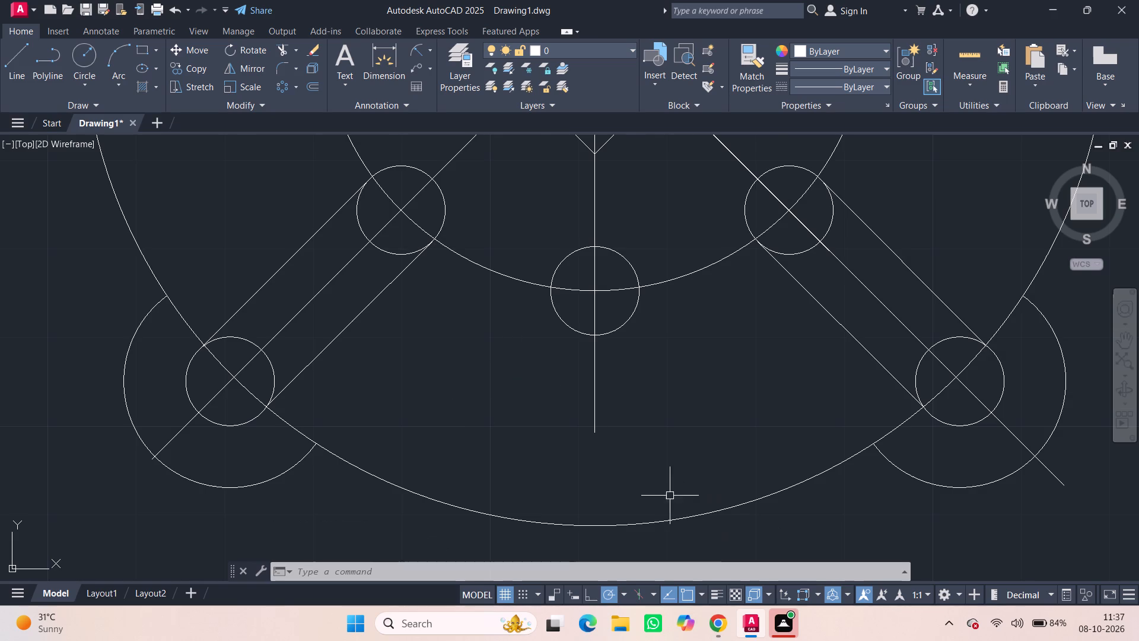
# Trim the centre line, outline and hole arcs inside the upper-left diagonal slot, leaving a clean rounded slot.
pyautogui.scroll(-3, 670, 496)
pyautogui.scroll(1, 715, 429)
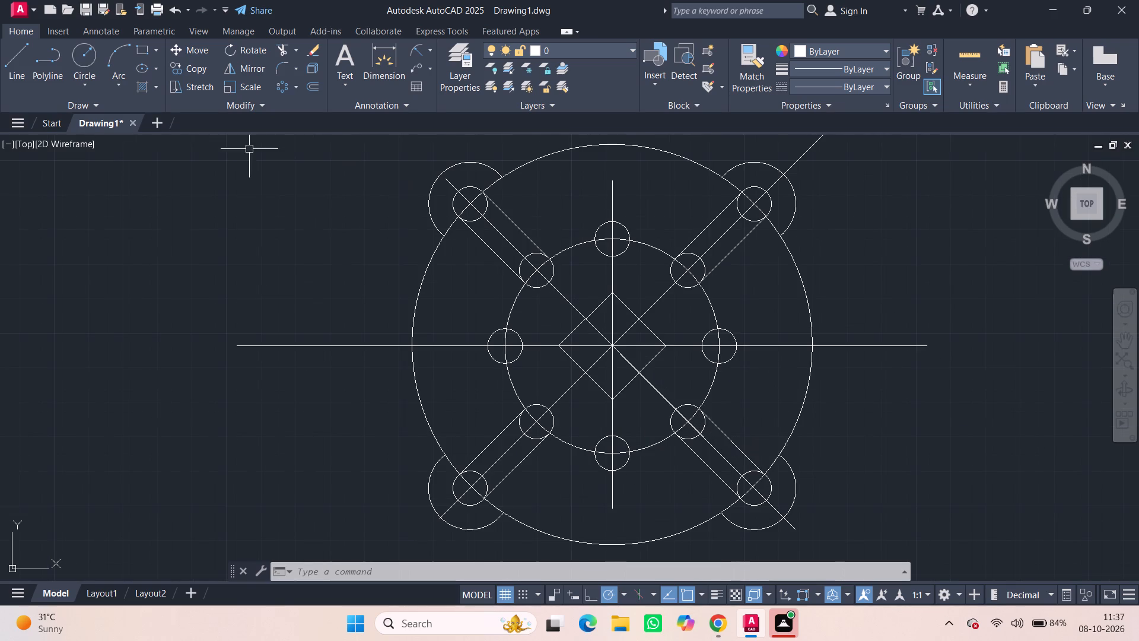
pyautogui.click(281, 49)
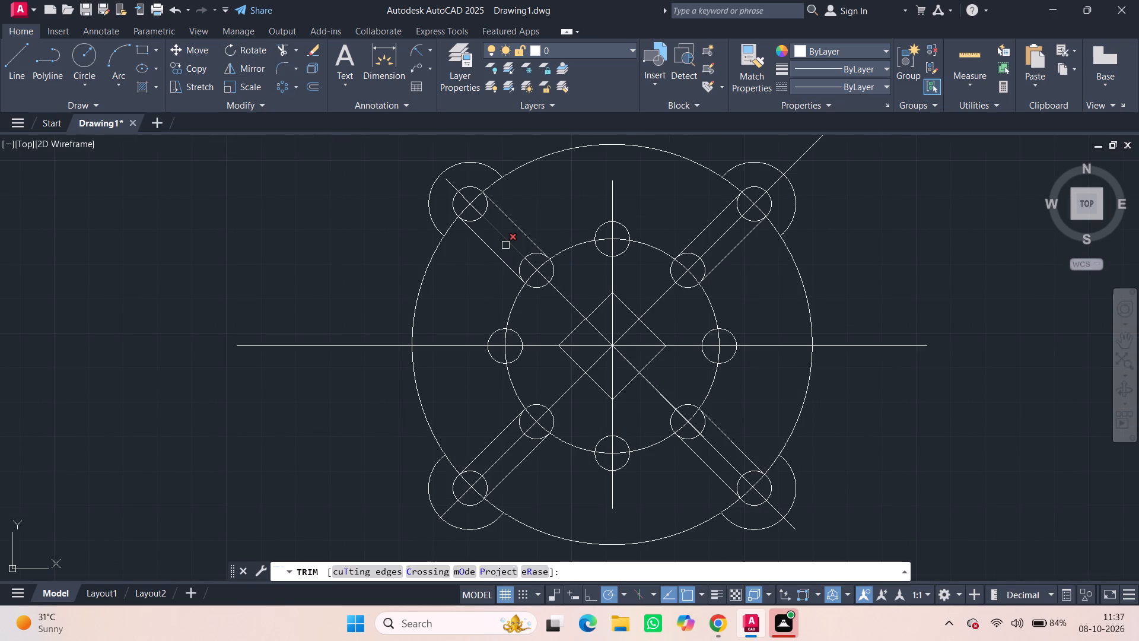
pyautogui.click(505, 245)
pyautogui.click(482, 214)
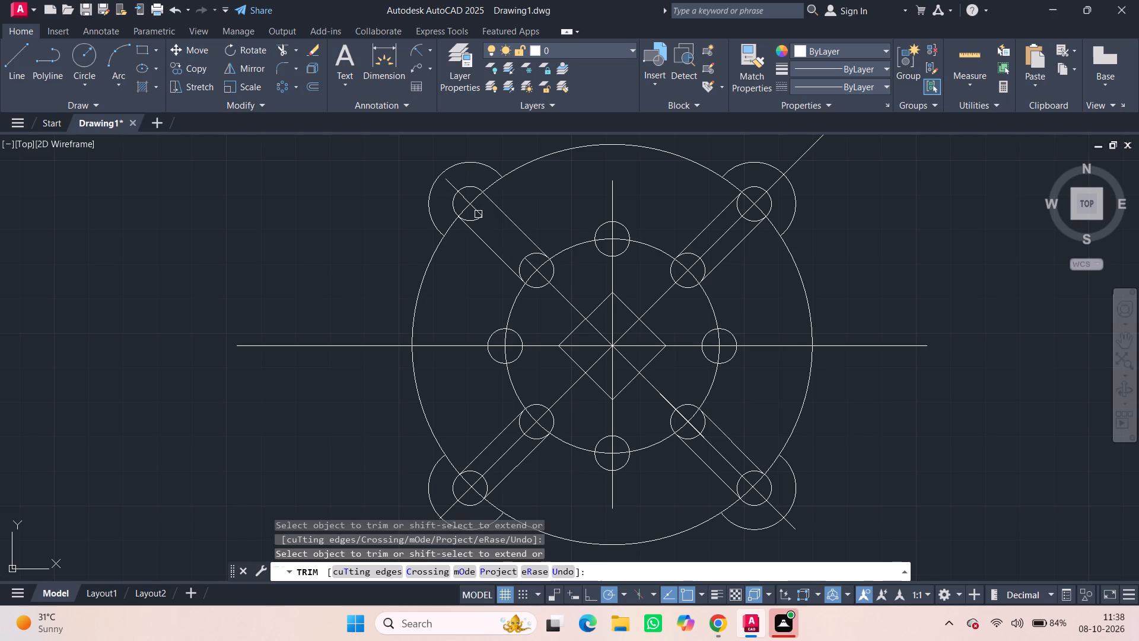
pyautogui.click(475, 215)
pyautogui.click(481, 209)
pyautogui.click(476, 204)
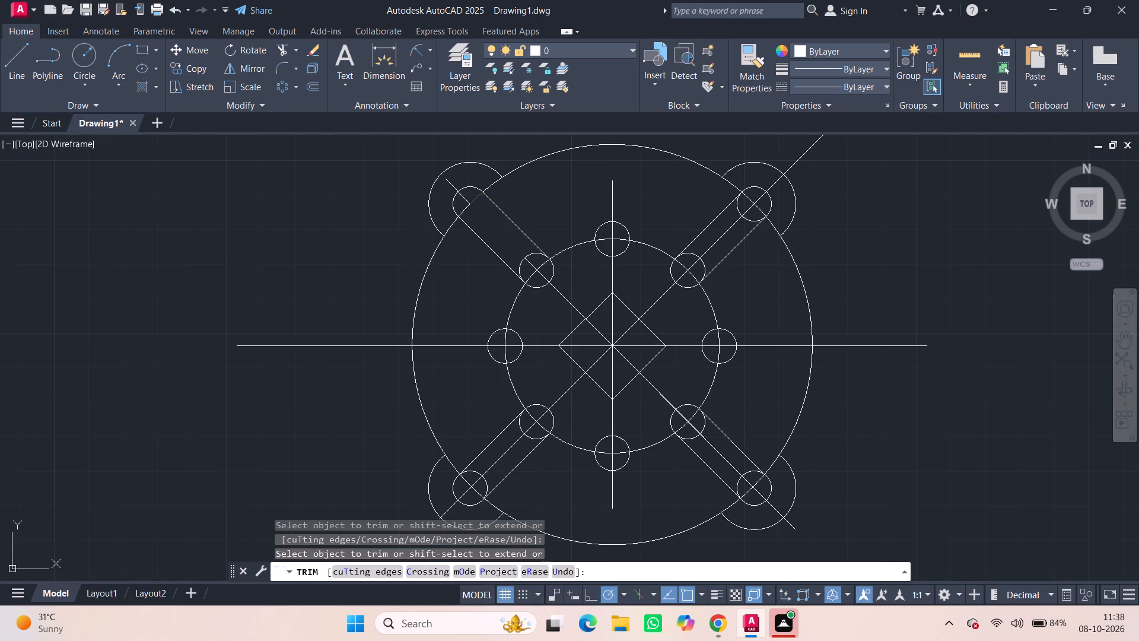
pyautogui.click(465, 202)
pyautogui.click(467, 207)
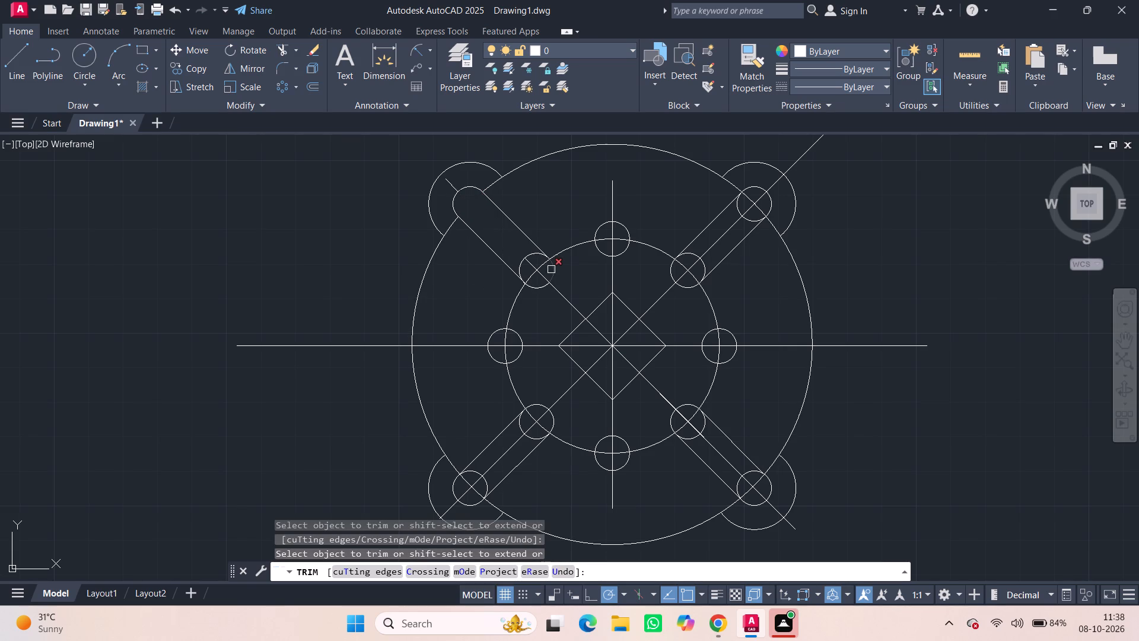
pyautogui.click(537, 264)
pyautogui.click(532, 274)
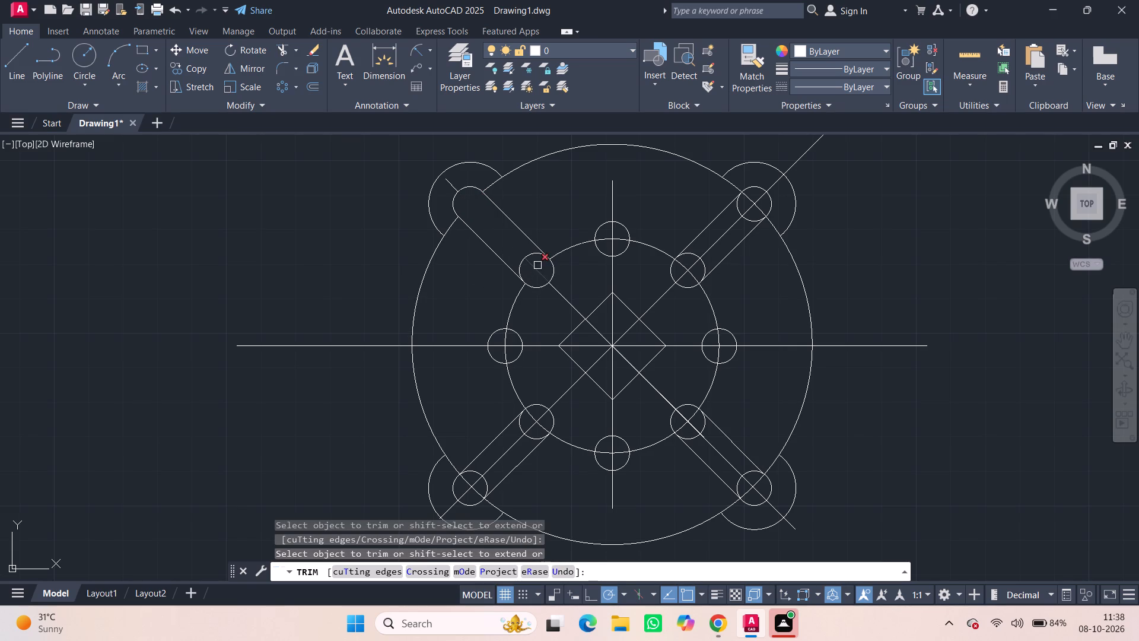
pyautogui.click(539, 264)
pyautogui.click(535, 265)
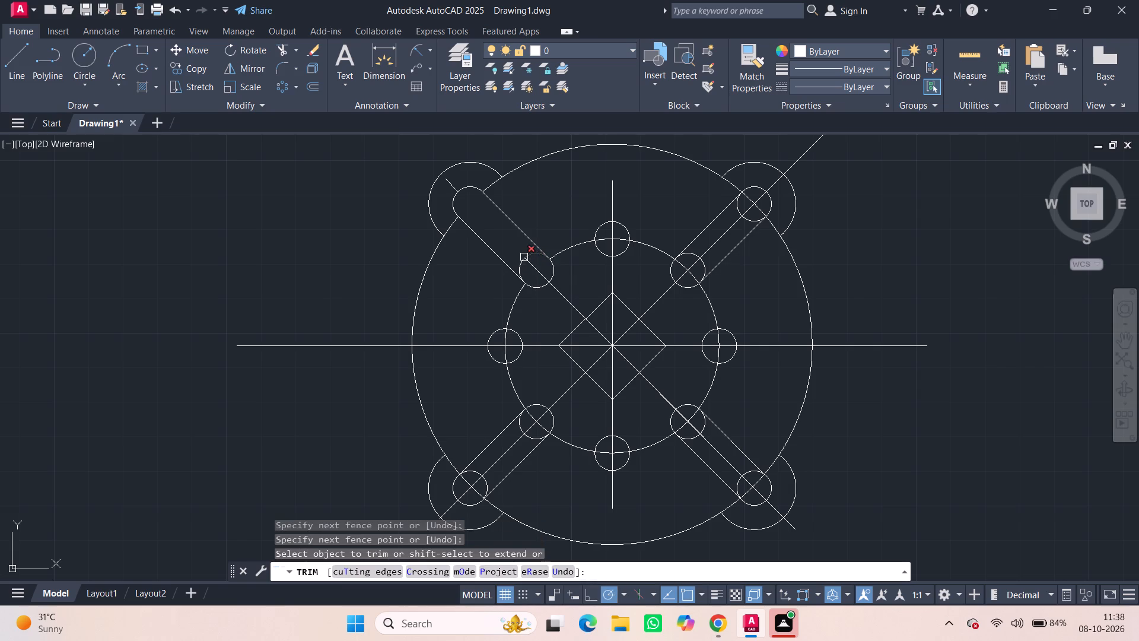
pyautogui.click(525, 261)
pyautogui.click(534, 266)
pyautogui.click(528, 256)
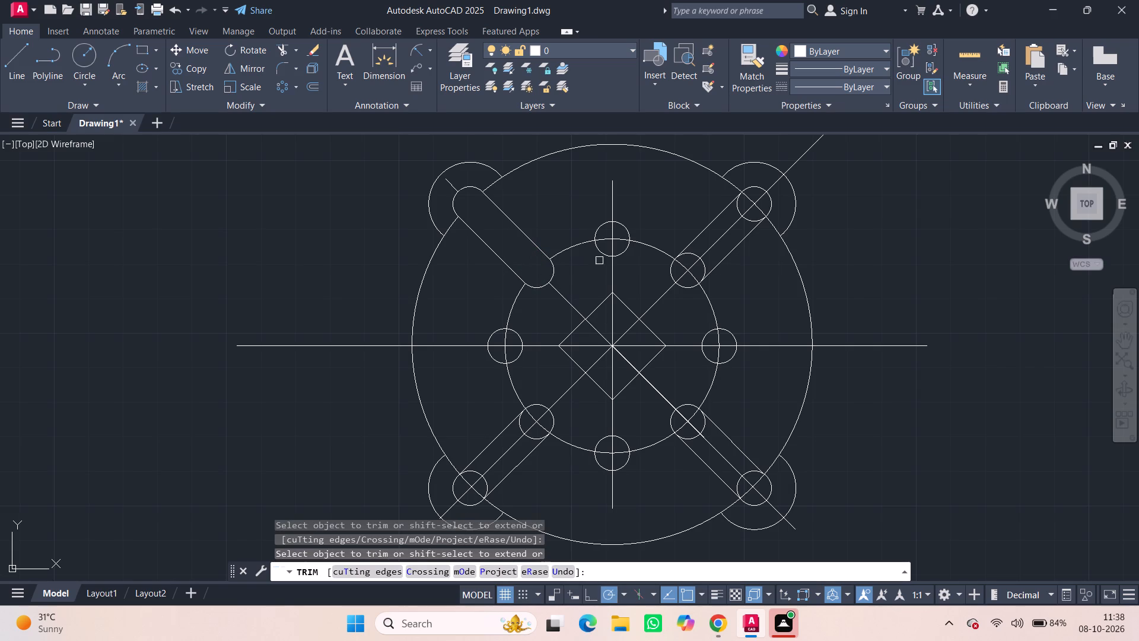
# Trim the centre line, outline and hole arcs inside the upper-right diagonal slot, leaving a clean rounded slot.
pyautogui.moveTo(690, 271); pyautogui.dragTo(746, 214)
pyautogui.moveTo(749, 210); pyautogui.dragTo(750, 210)
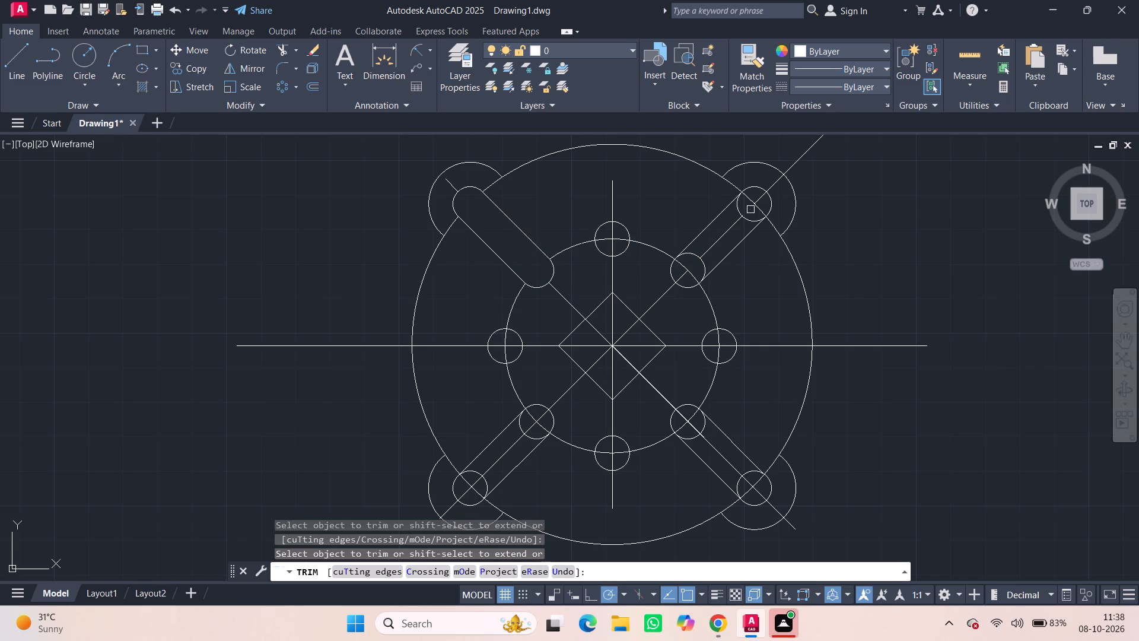
pyautogui.moveTo(750, 210); pyautogui.dragTo(736, 230)
pyautogui.doubleClick(743, 216)
pyautogui.click(743, 212)
pyautogui.click(698, 256)
pyautogui.click(699, 261)
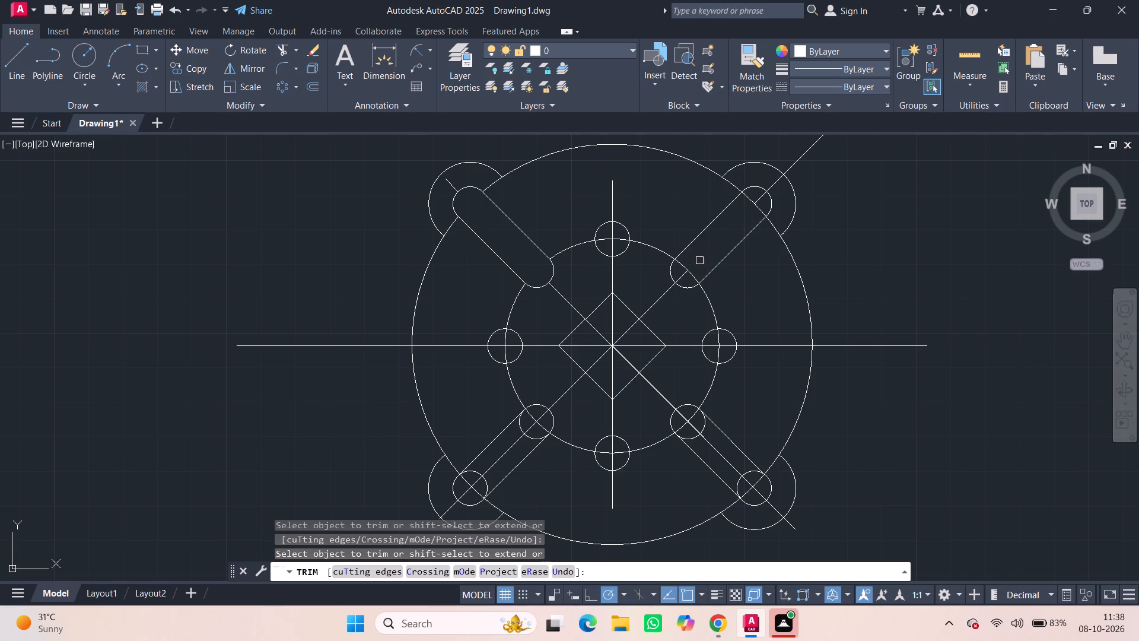
pyautogui.click(686, 277)
pyautogui.click(685, 266)
pyautogui.doubleClick(753, 202)
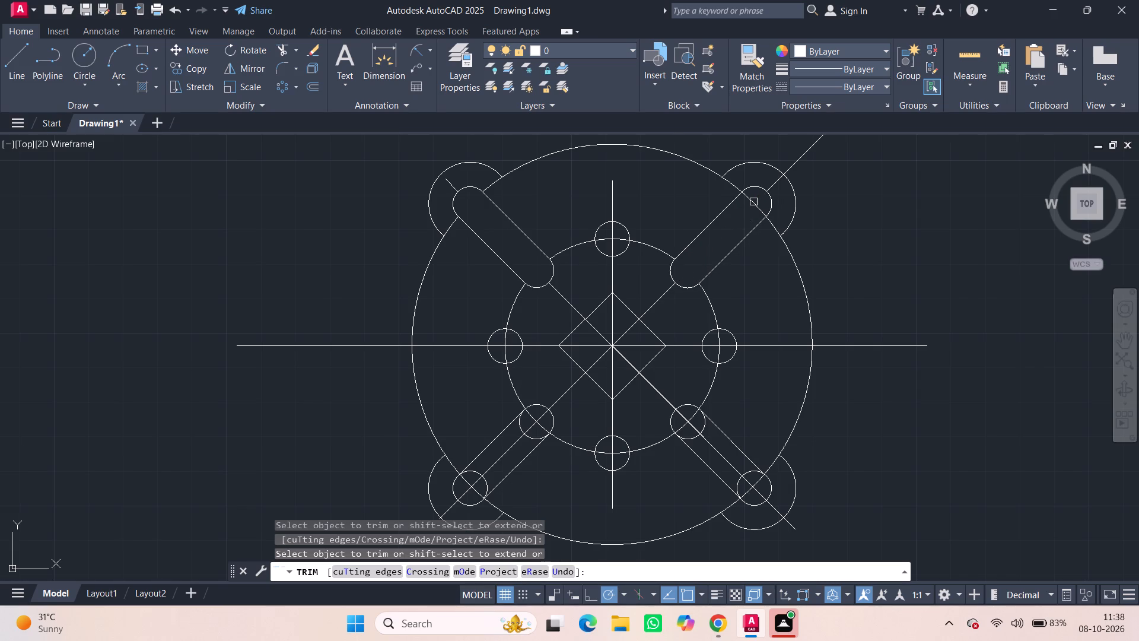
pyautogui.click(757, 203)
# Trim the centre line, outline and hole arcs inside the lower-right diagonal slot, leaving a clean rounded slot.
pyautogui.click(695, 434)
pyautogui.click(699, 426)
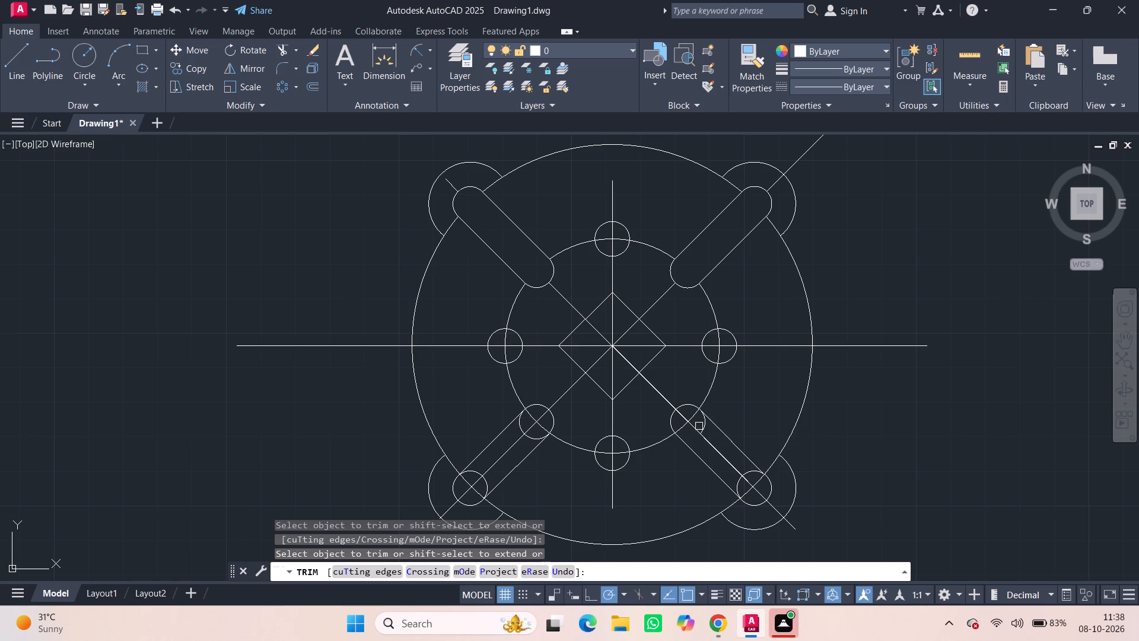
pyautogui.click(694, 426)
pyautogui.click(686, 422)
pyautogui.click(683, 416)
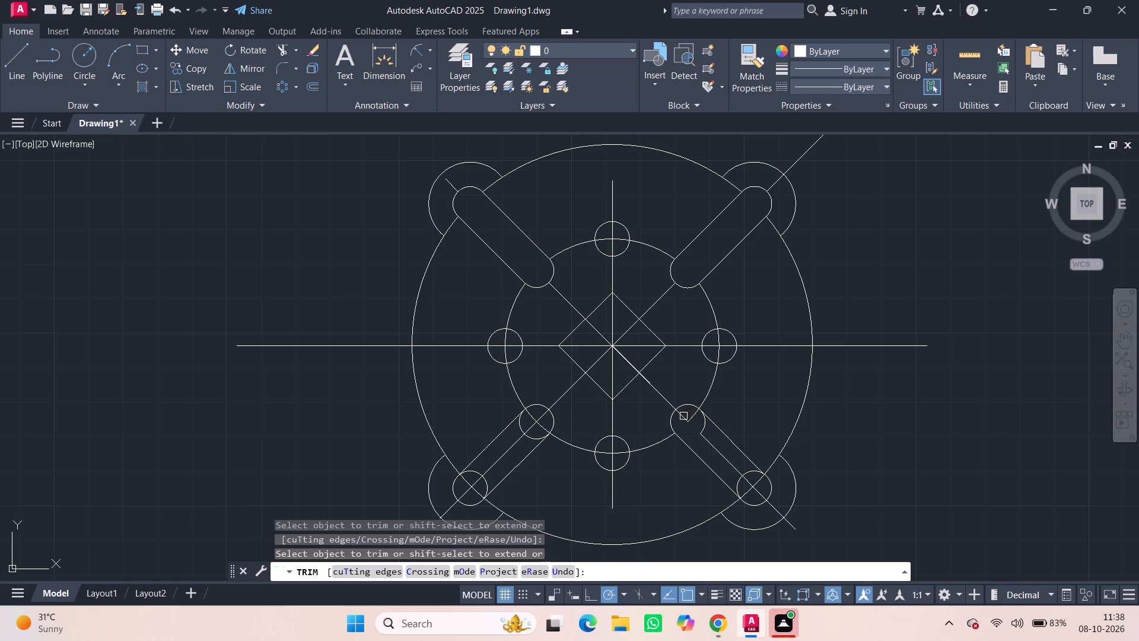
pyautogui.click(689, 418)
pyautogui.click(683, 414)
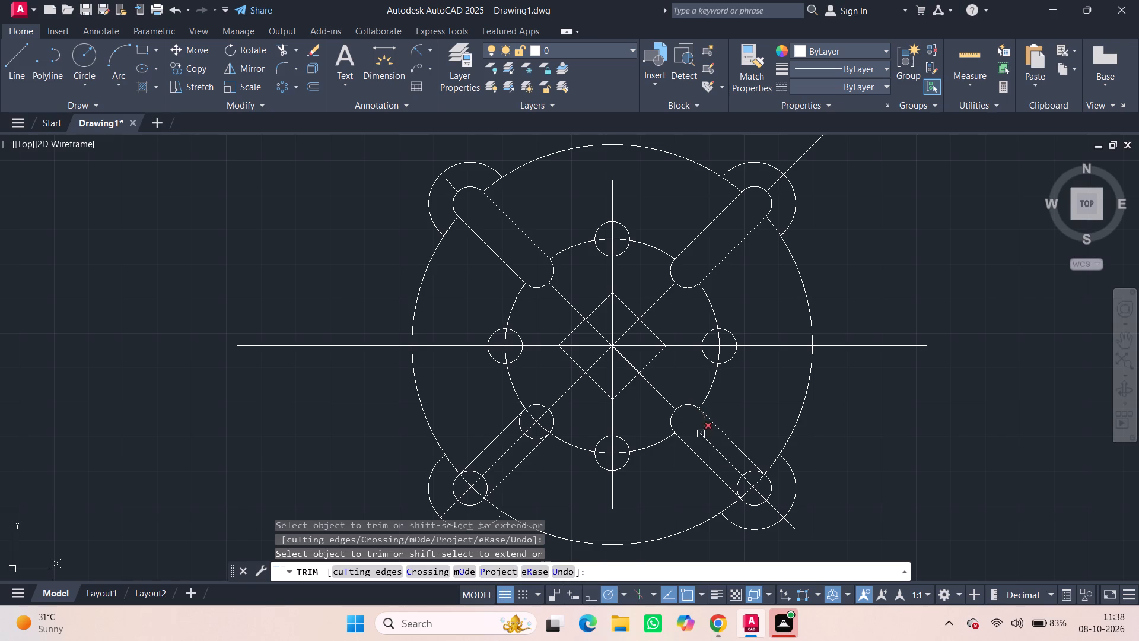
pyautogui.click(701, 434)
pyautogui.click(706, 443)
pyautogui.click(714, 446)
pyautogui.click(745, 480)
pyautogui.click(749, 476)
pyautogui.click(746, 479)
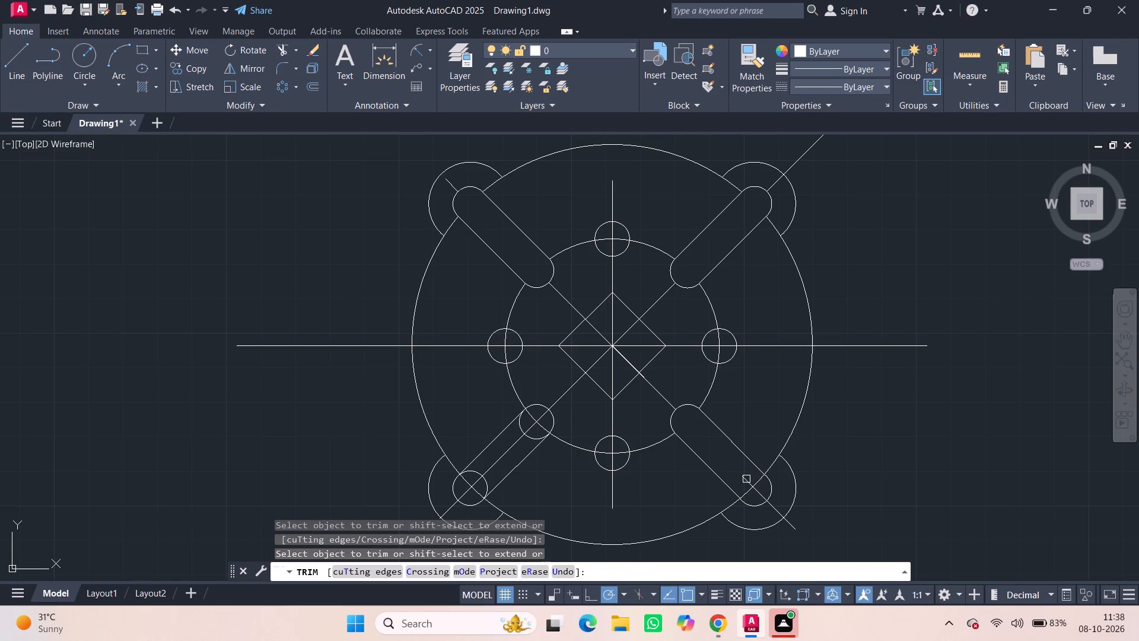
pyautogui.click(746, 485)
pyautogui.click(749, 491)
pyautogui.click(756, 492)
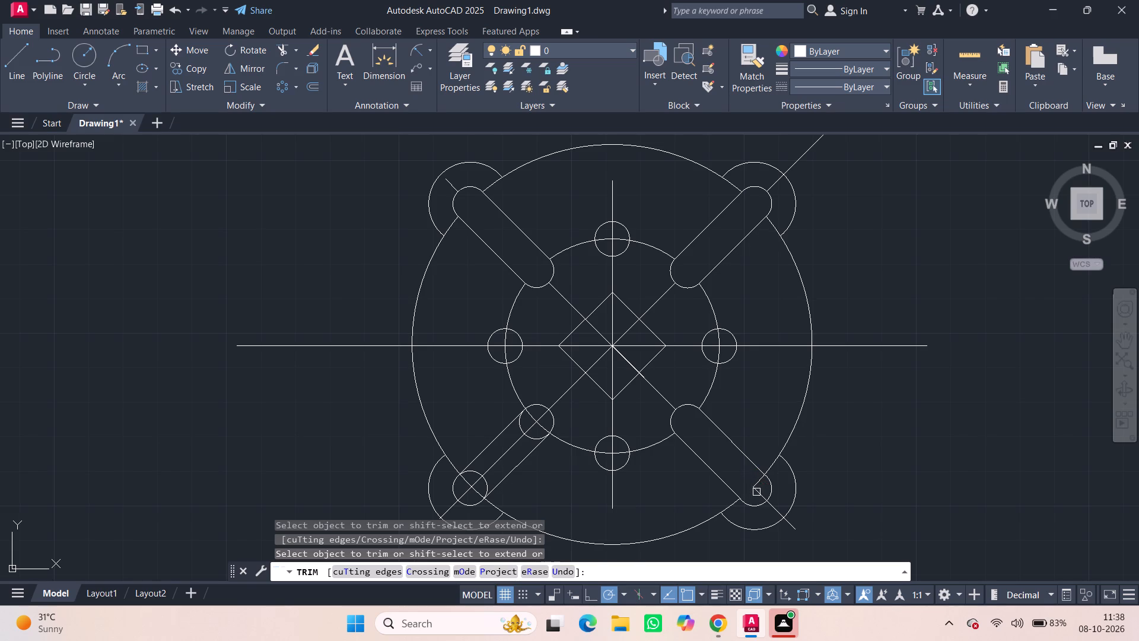
pyautogui.click(752, 480)
pyautogui.click(756, 483)
pyautogui.click(756, 488)
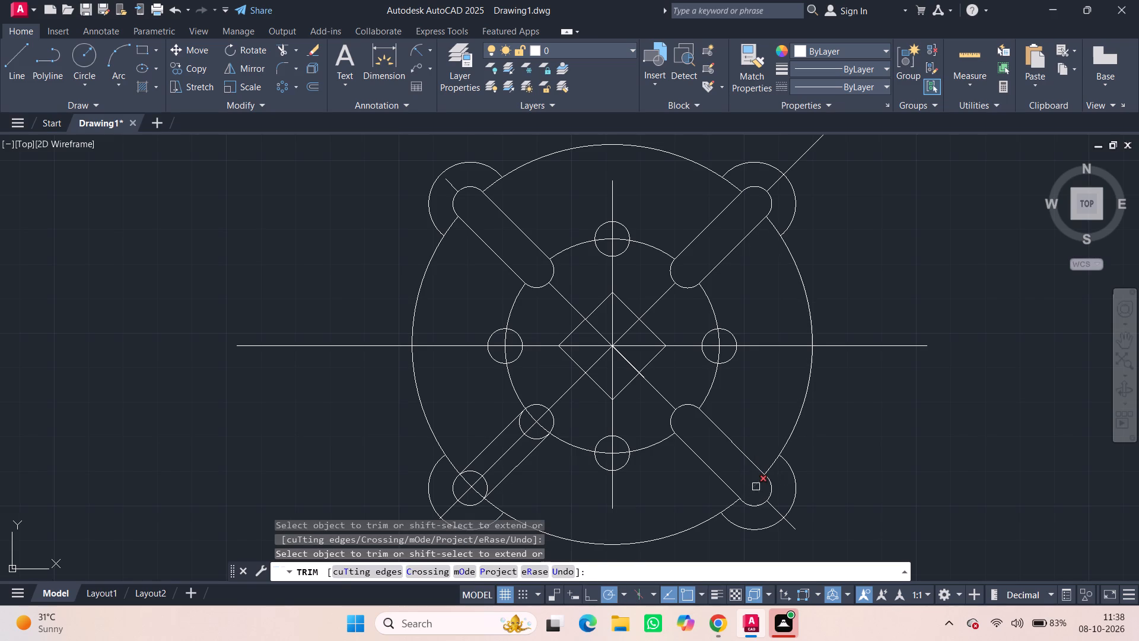
pyautogui.click(754, 483)
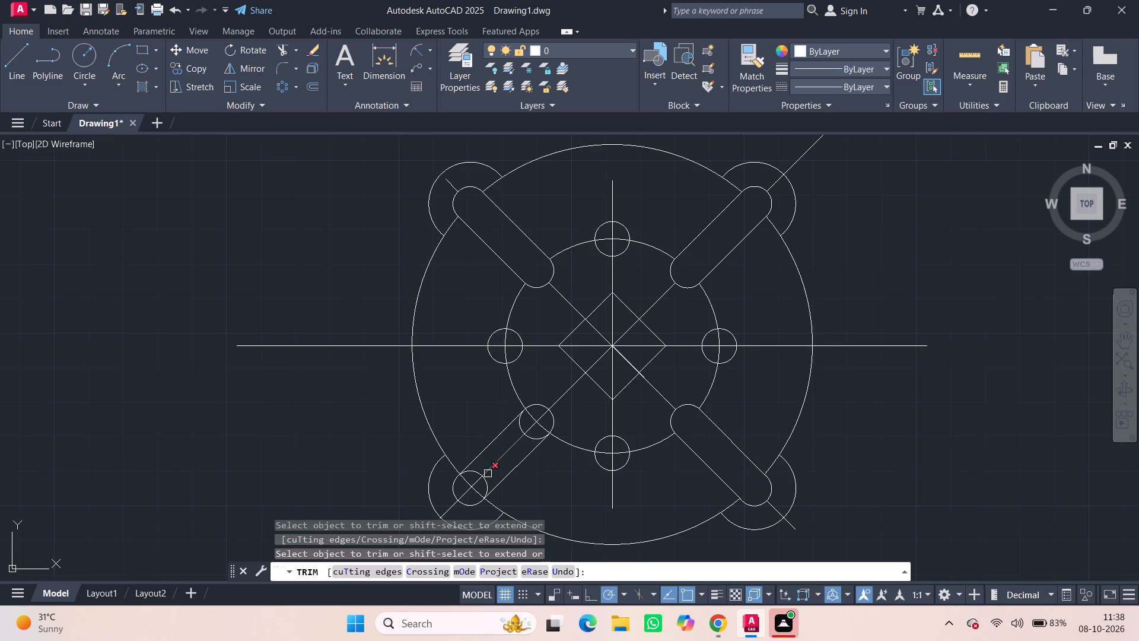
# Trim the centre line, outline and hole arcs inside the lower-left diagonal slot, leaving a clean rounded slot.
pyautogui.click(486, 473)
pyautogui.click(494, 469)
pyautogui.doubleClick(486, 478)
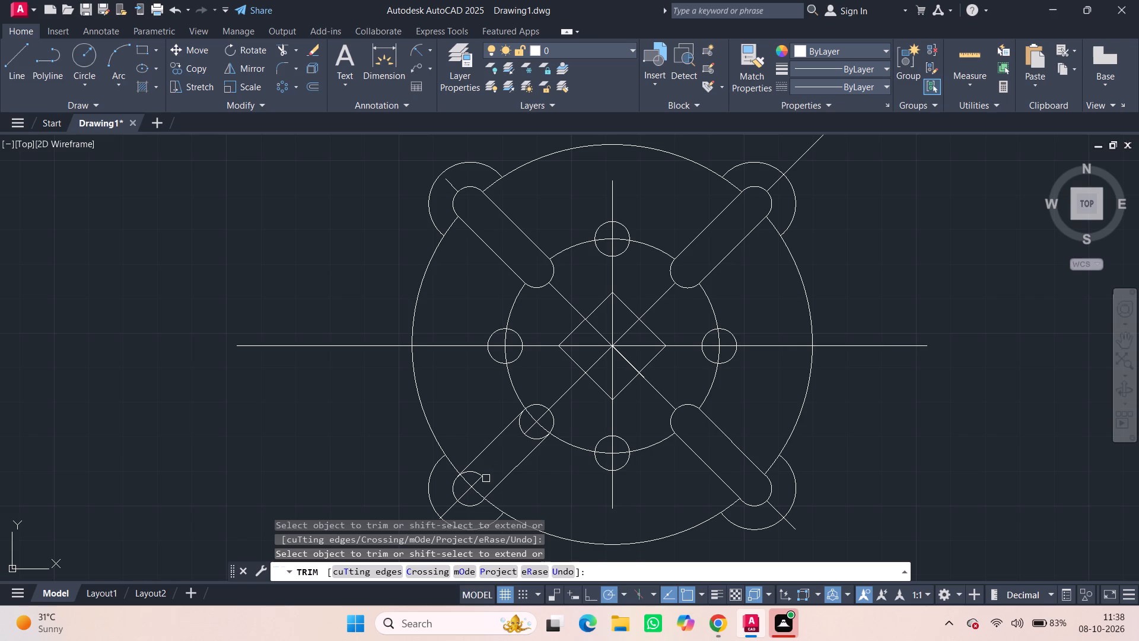
pyautogui.click(478, 476)
pyautogui.click(479, 481)
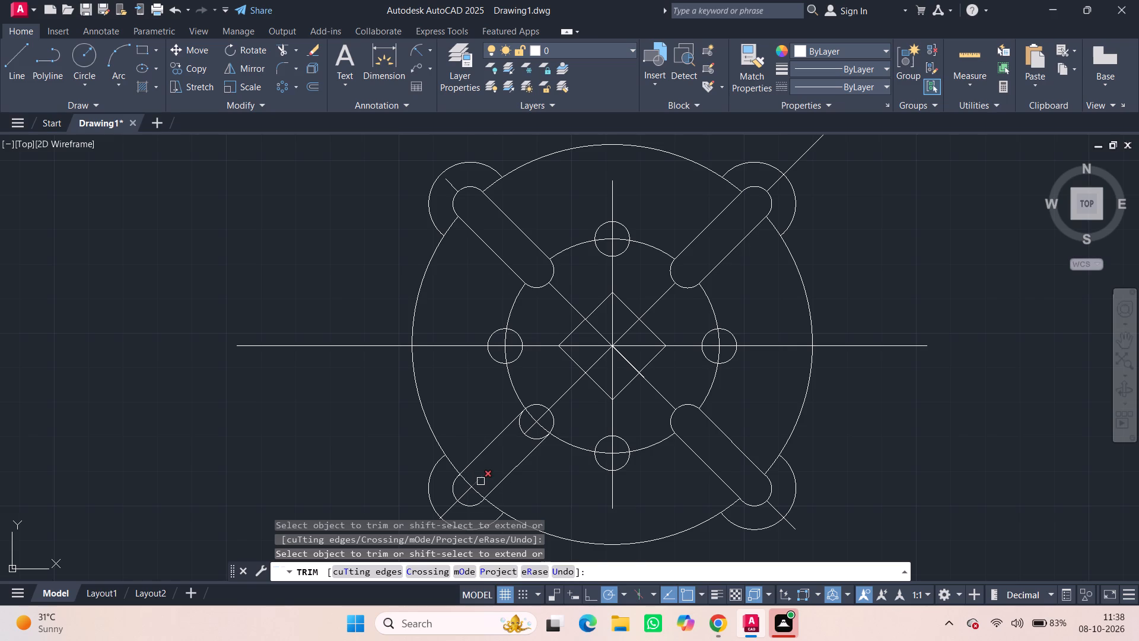
pyautogui.click(479, 495)
pyautogui.click(472, 492)
pyautogui.click(470, 488)
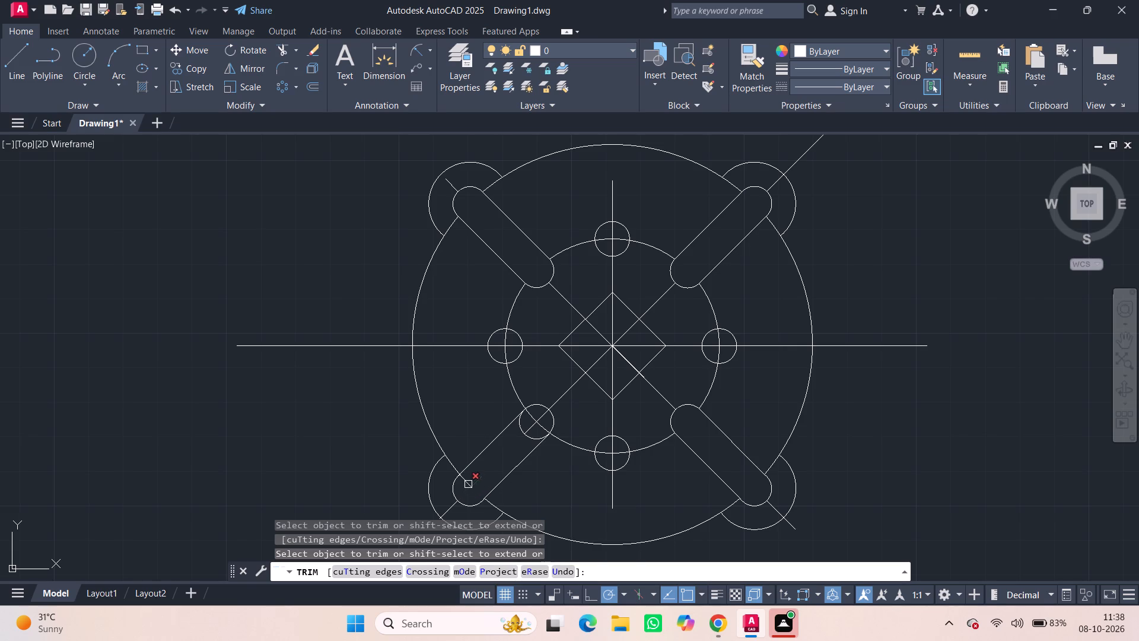
pyautogui.click(468, 484)
pyautogui.click(468, 484)
pyautogui.click(528, 437)
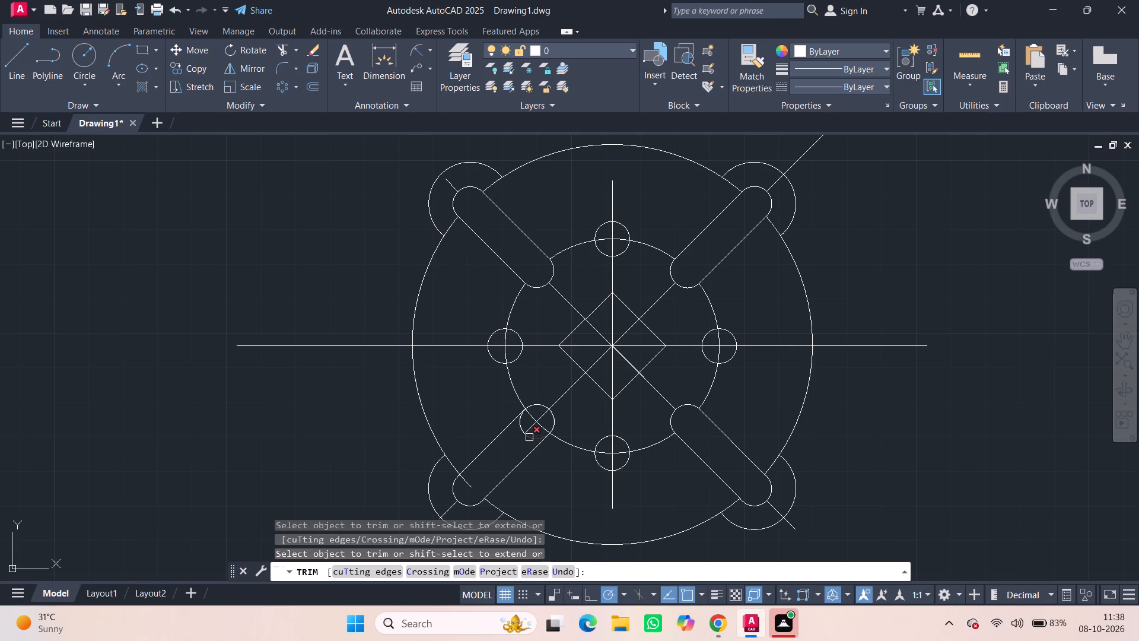
pyautogui.click(532, 438)
pyautogui.click(529, 430)
pyautogui.click(522, 426)
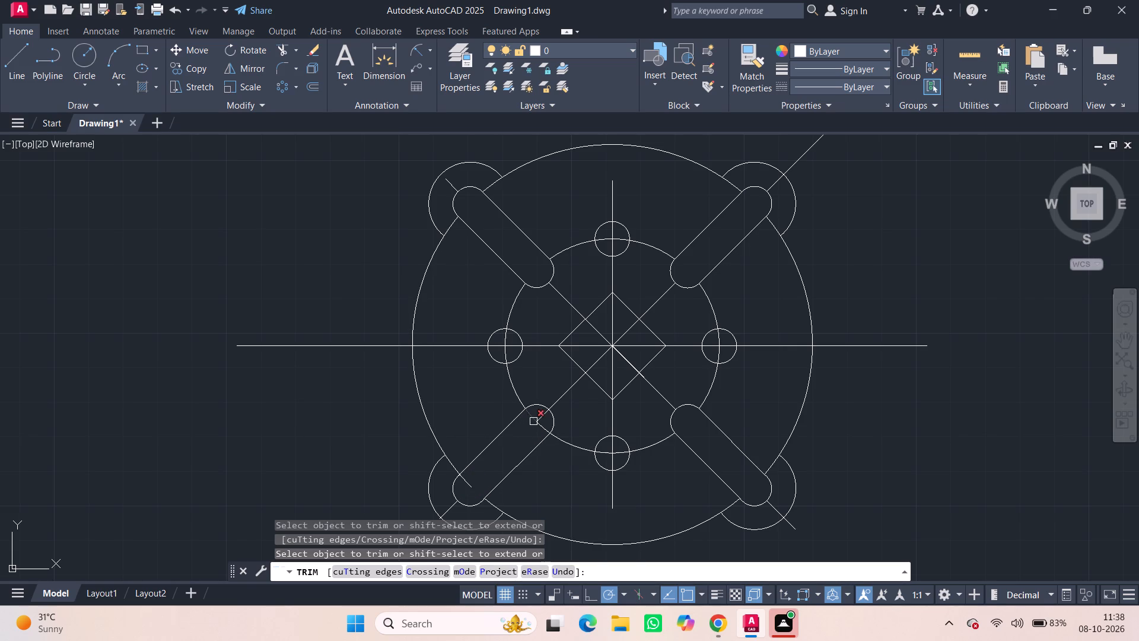
pyautogui.click(535, 420)
pyautogui.click(542, 426)
pyautogui.click(539, 418)
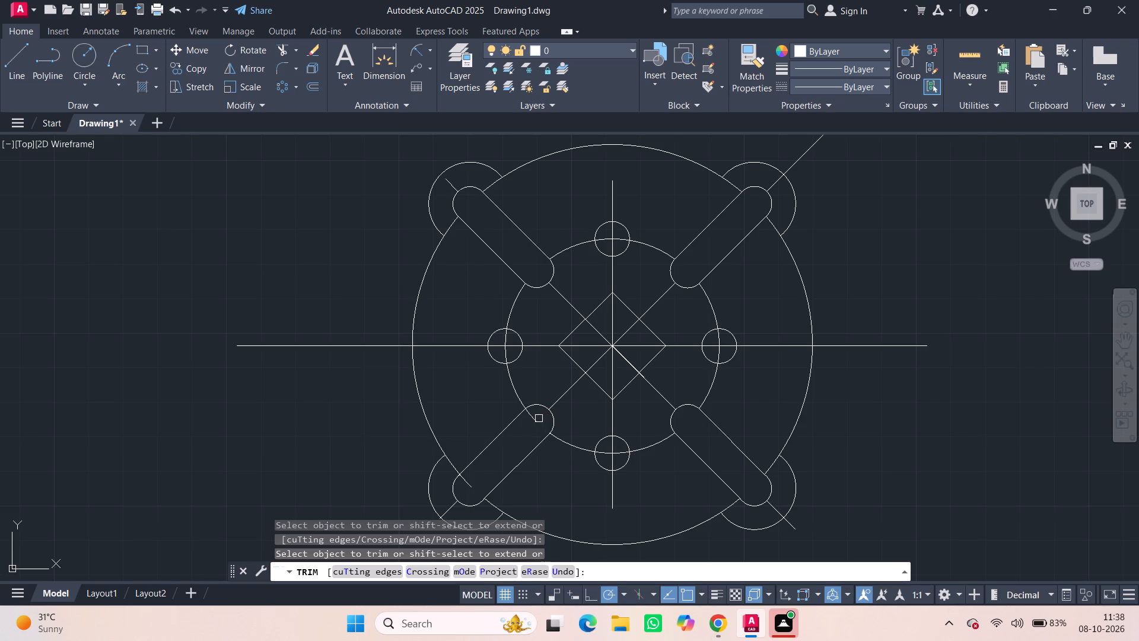
pyautogui.click(533, 415)
pyautogui.click(467, 483)
# Trim the leftover diagonal centre-line pieces between each slot's outer end and its surrounding lug arc on all four lugs.
pyautogui.click(447, 511)
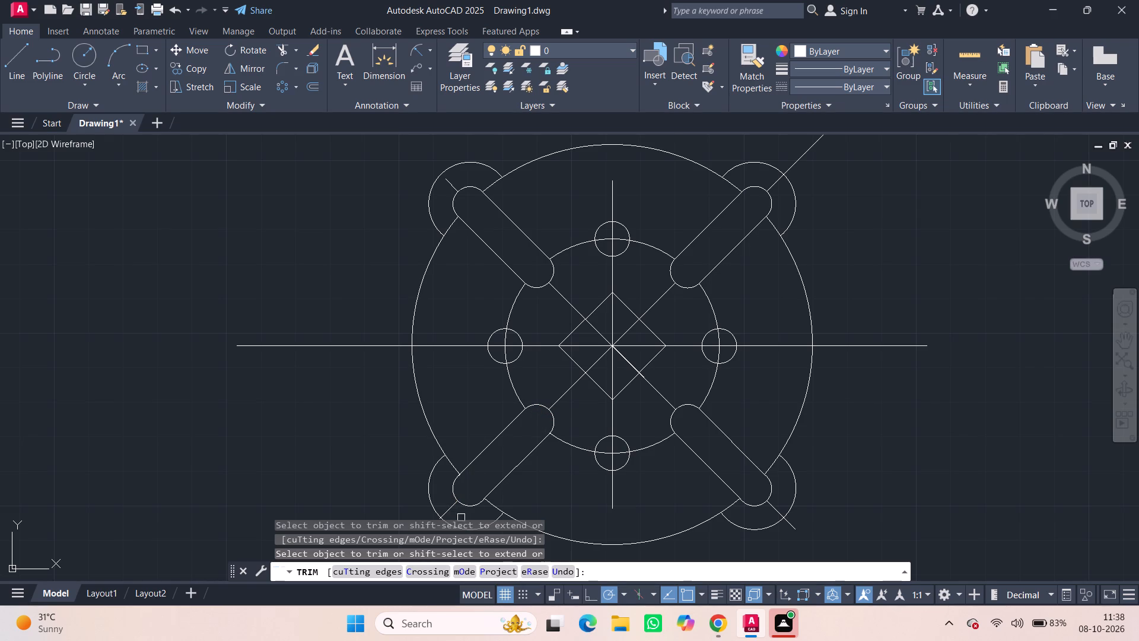
pyautogui.click(448, 510)
pyautogui.click(444, 183)
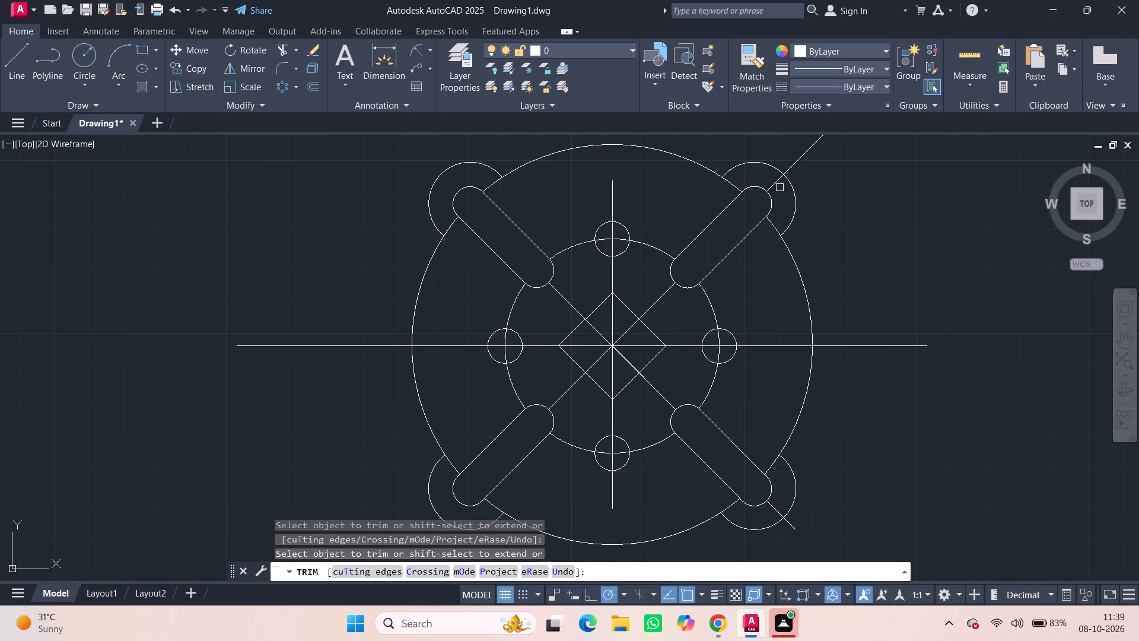
pyautogui.click(776, 185)
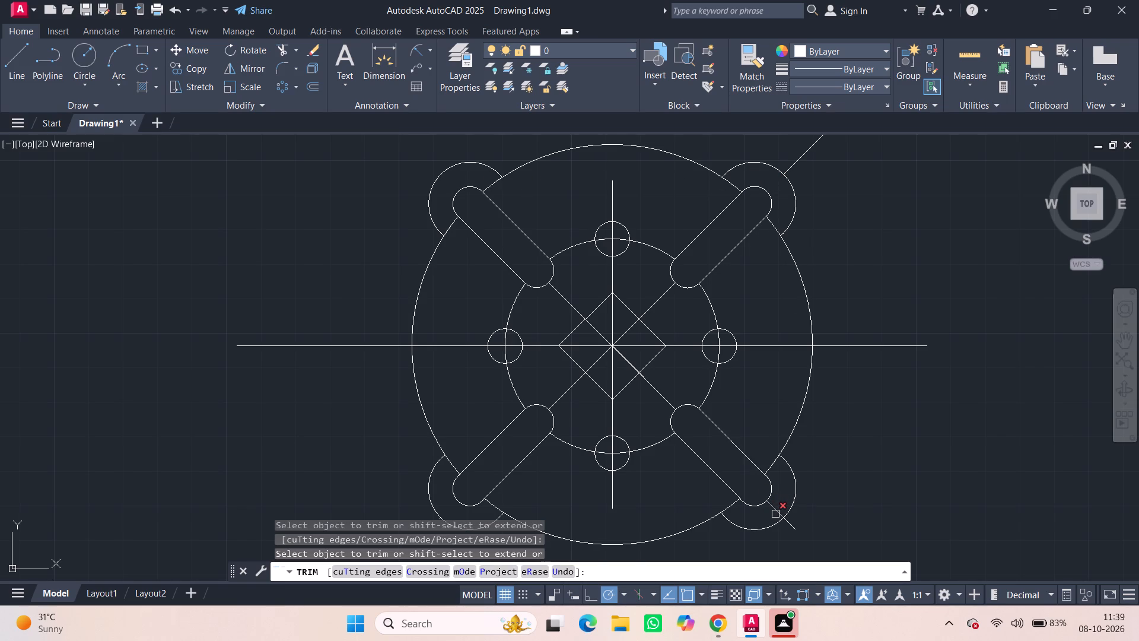
pyautogui.click(771, 509)
pyautogui.click(774, 509)
pyautogui.scroll(-1, 746, 478)
pyautogui.press('Escape')
pyautogui.press('Escape')
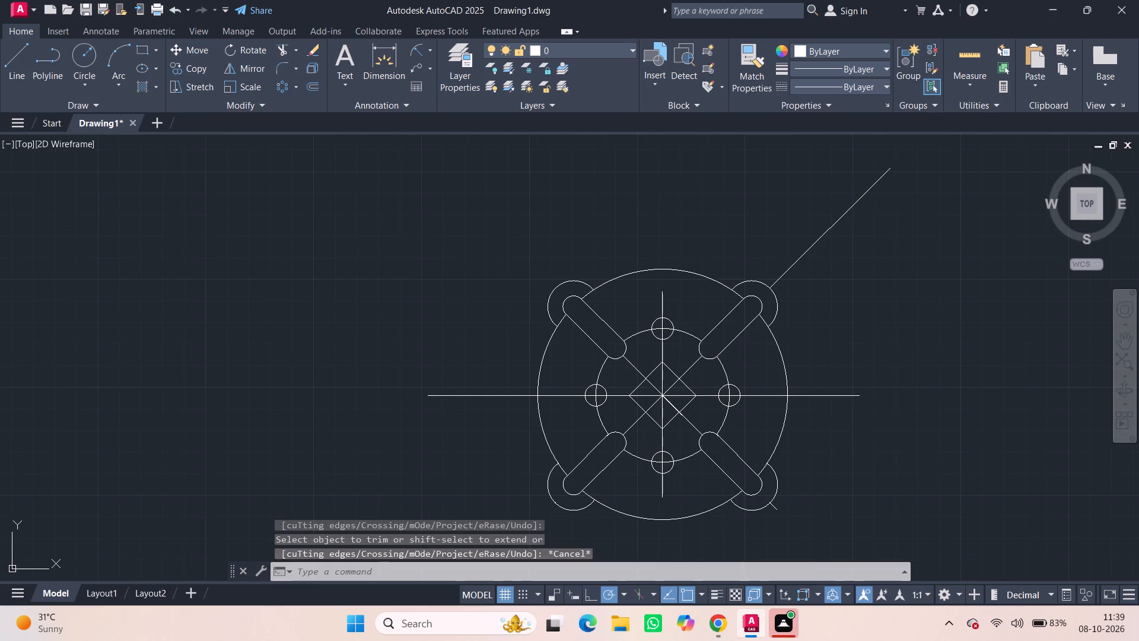
pyautogui.press('Escape')
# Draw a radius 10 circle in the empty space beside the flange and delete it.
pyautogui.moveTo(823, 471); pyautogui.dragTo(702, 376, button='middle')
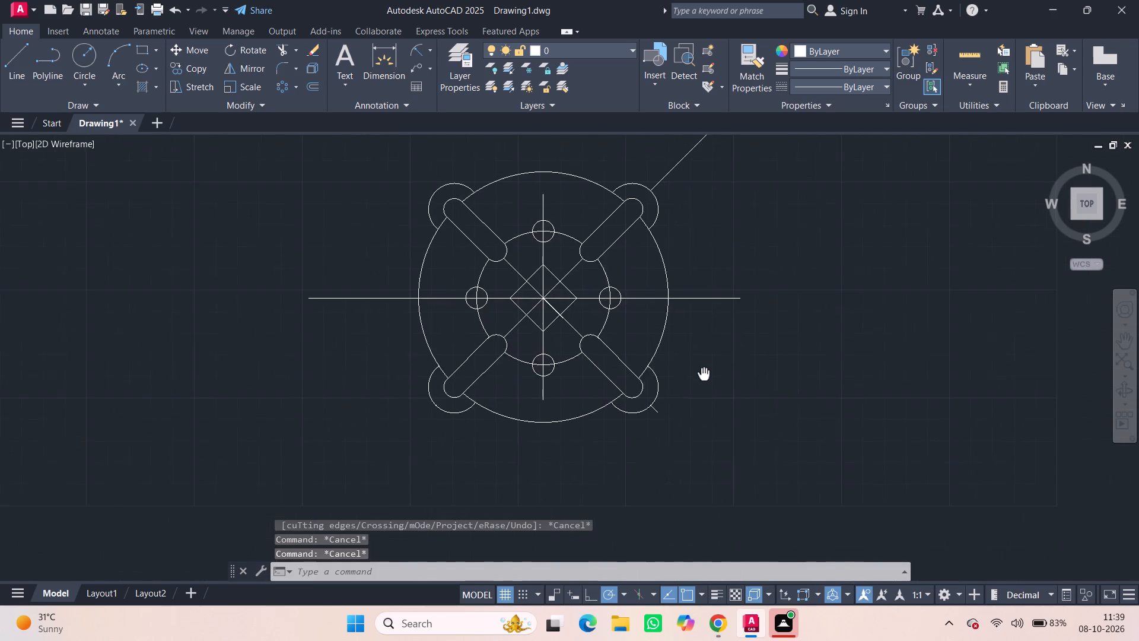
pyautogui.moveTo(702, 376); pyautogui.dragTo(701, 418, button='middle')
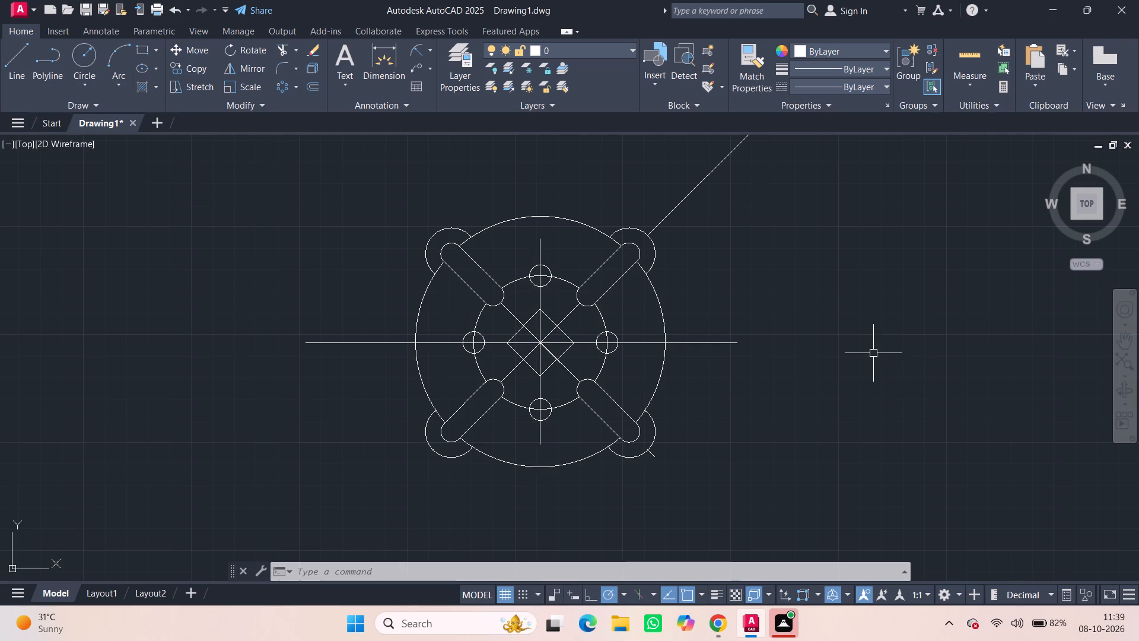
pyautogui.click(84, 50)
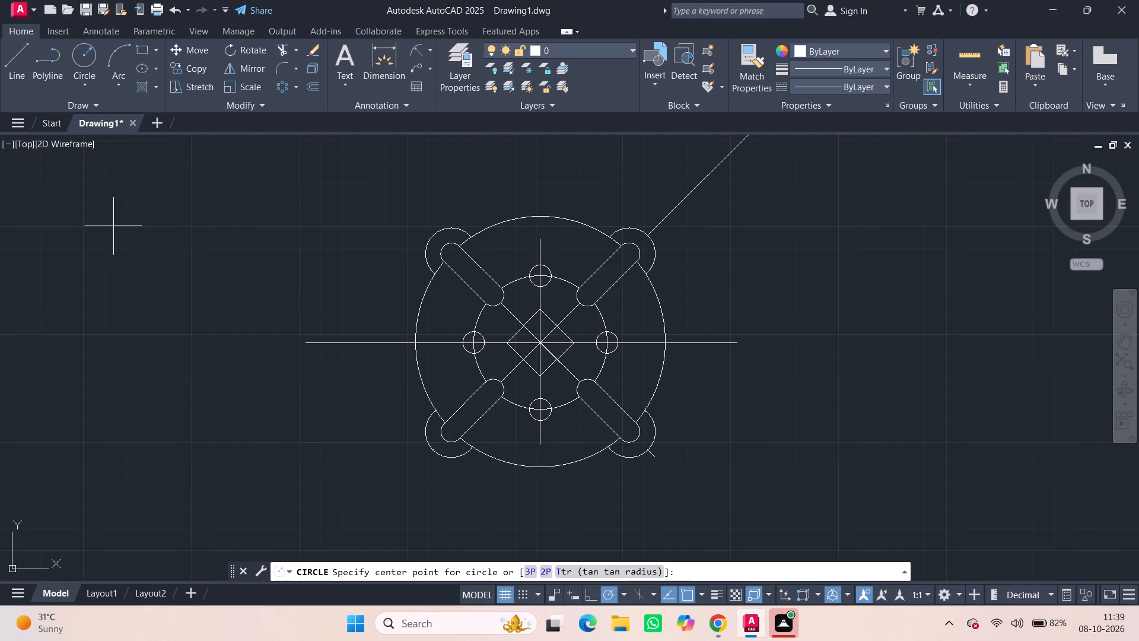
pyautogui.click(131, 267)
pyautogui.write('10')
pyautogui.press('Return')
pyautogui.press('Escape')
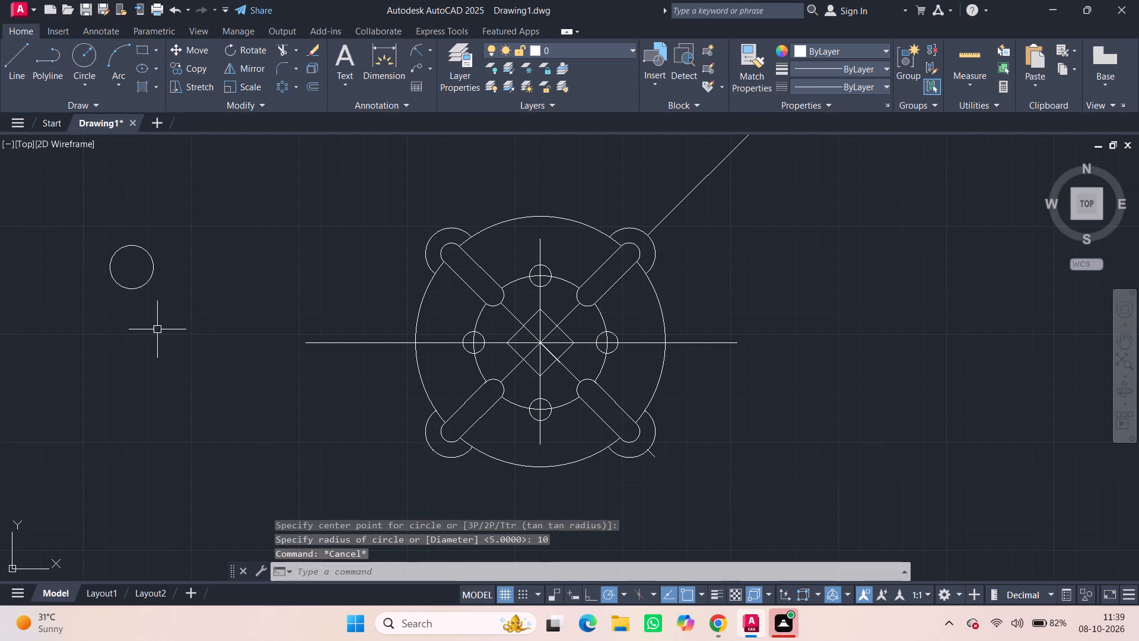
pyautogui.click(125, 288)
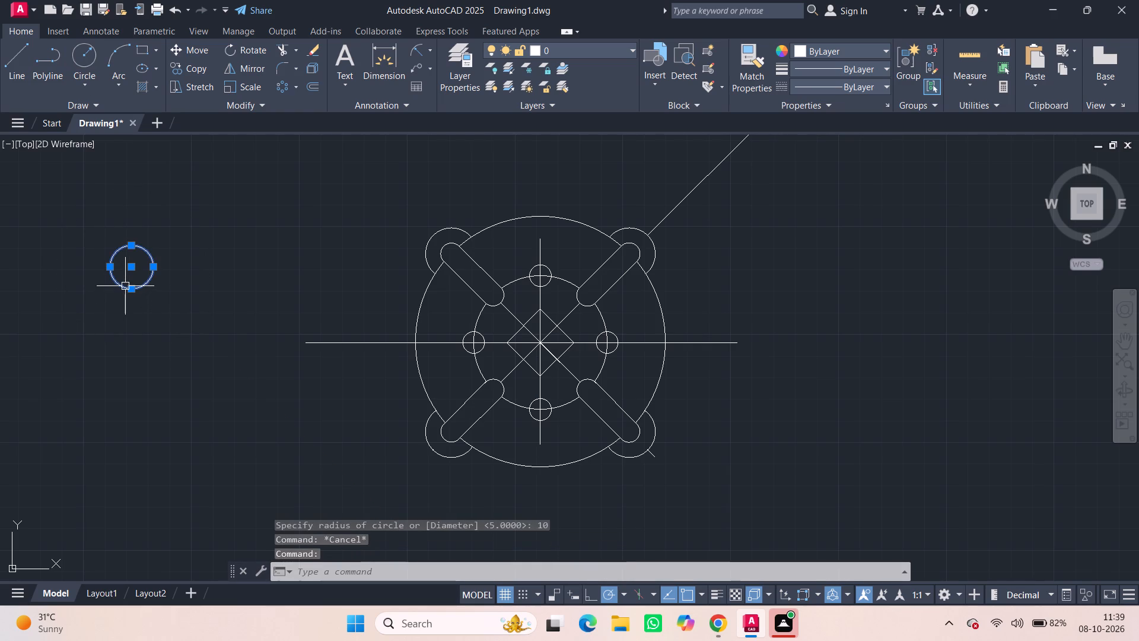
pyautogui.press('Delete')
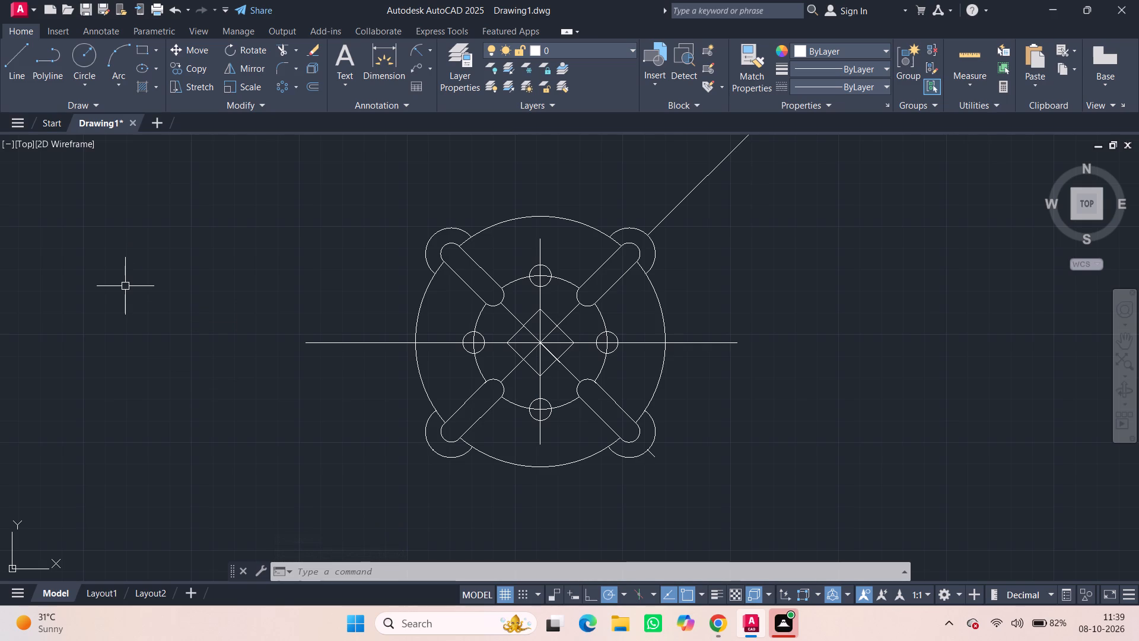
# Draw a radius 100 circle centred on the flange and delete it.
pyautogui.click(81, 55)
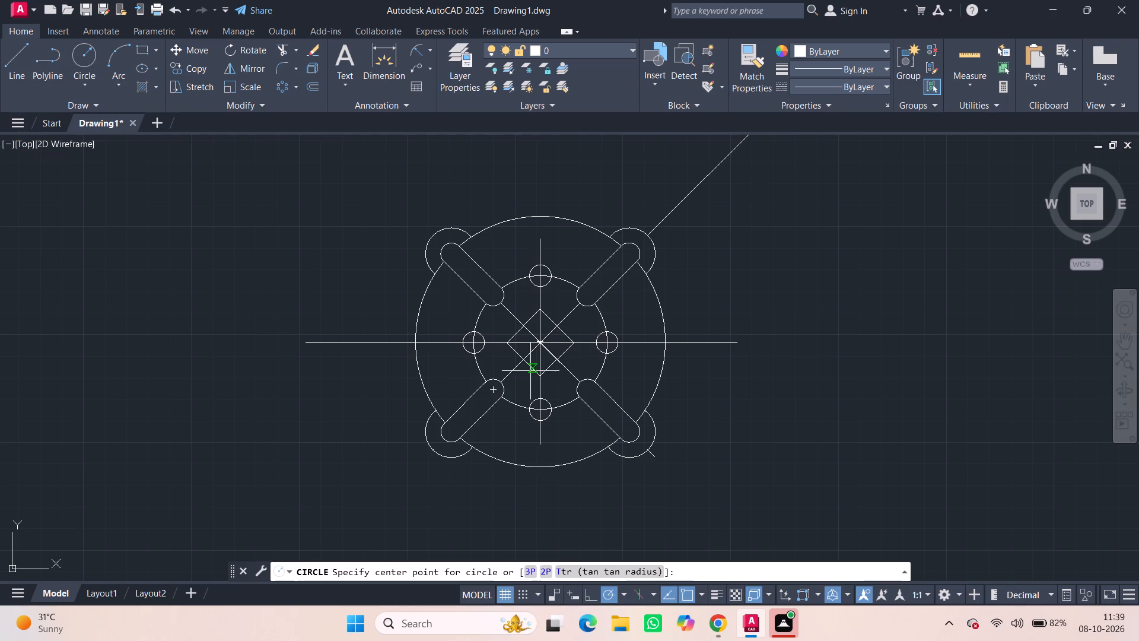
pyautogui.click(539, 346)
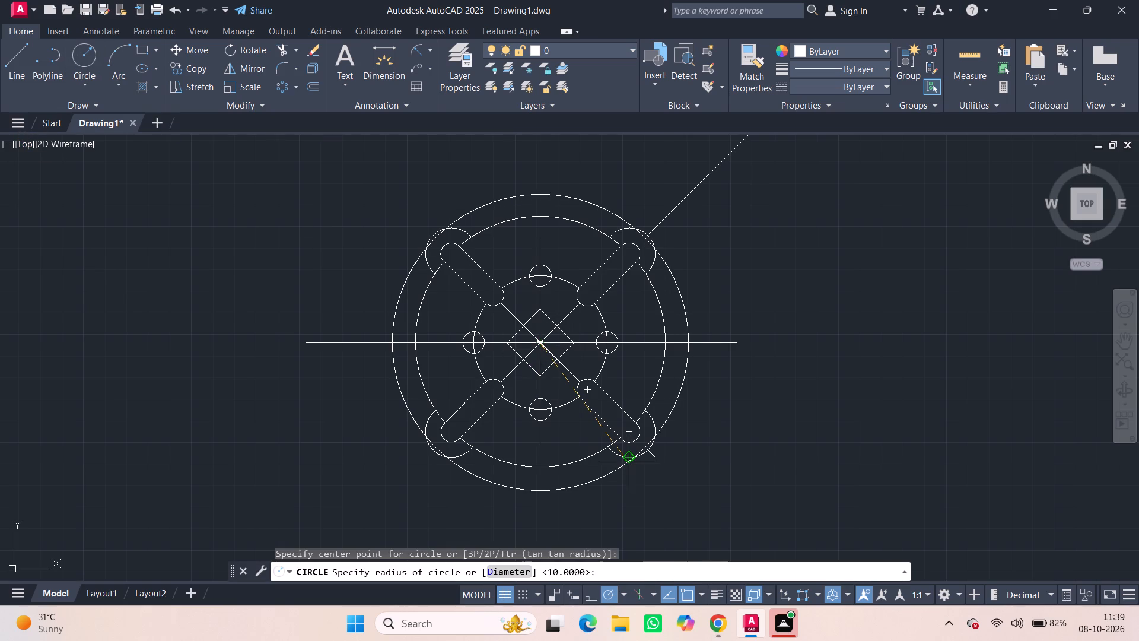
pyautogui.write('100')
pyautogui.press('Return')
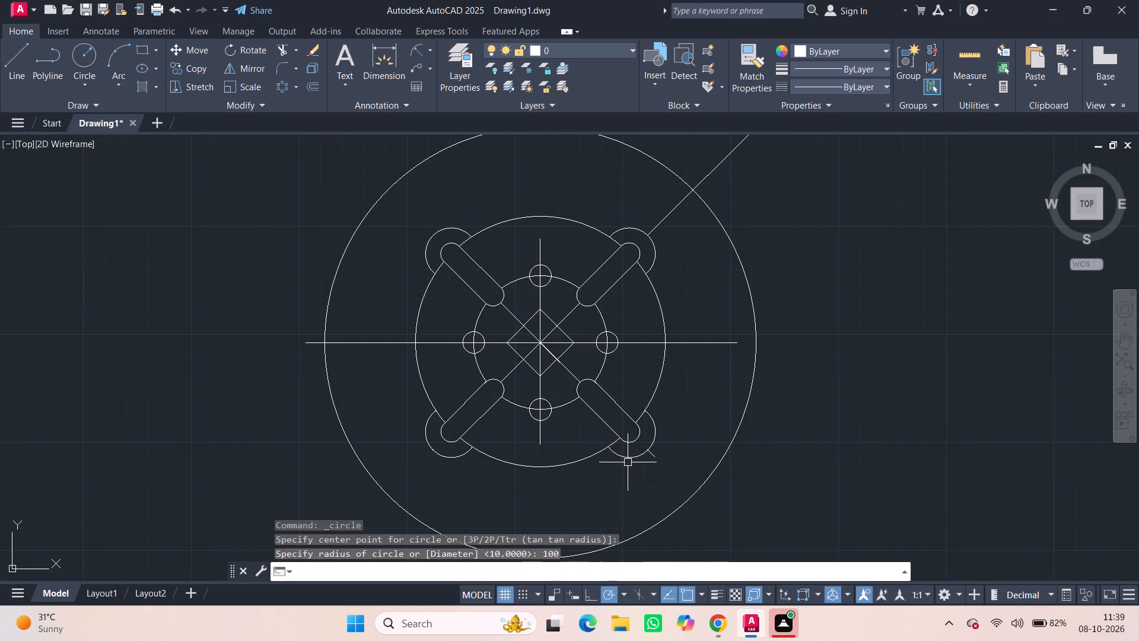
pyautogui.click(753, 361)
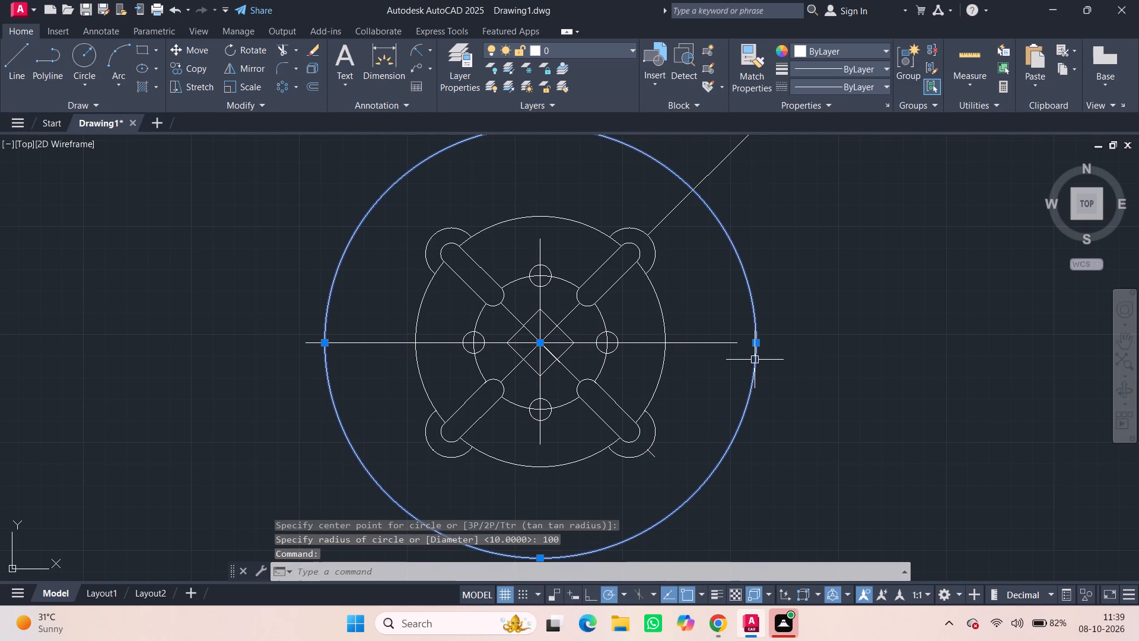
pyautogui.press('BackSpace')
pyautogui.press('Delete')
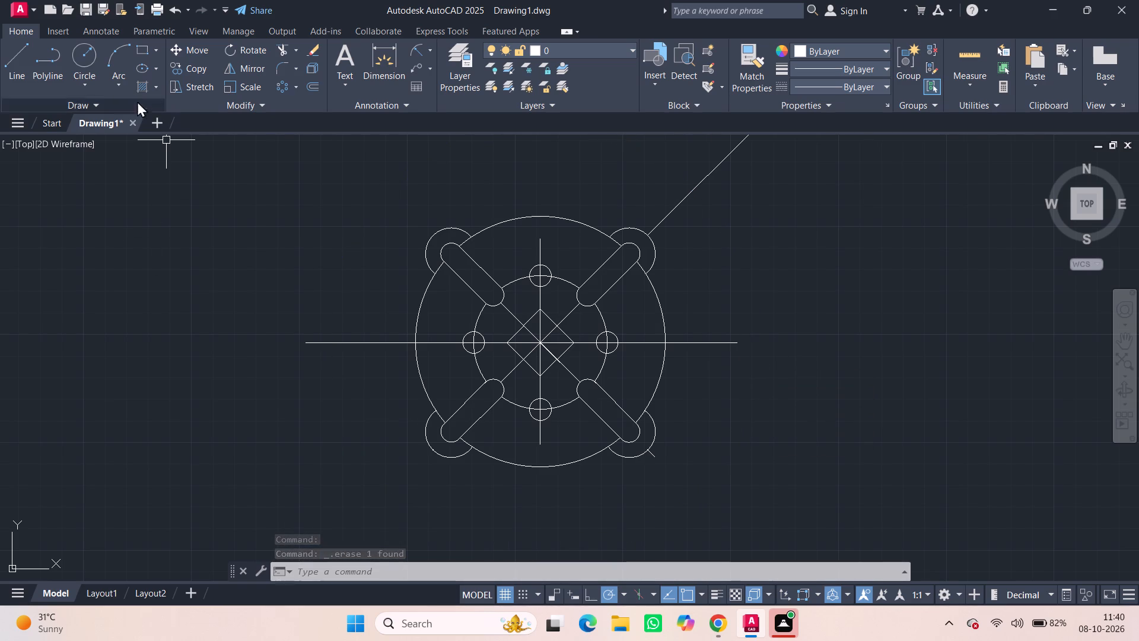
# Draw a radius 50 circle centred on the flange's centre point.
pyautogui.click(88, 61)
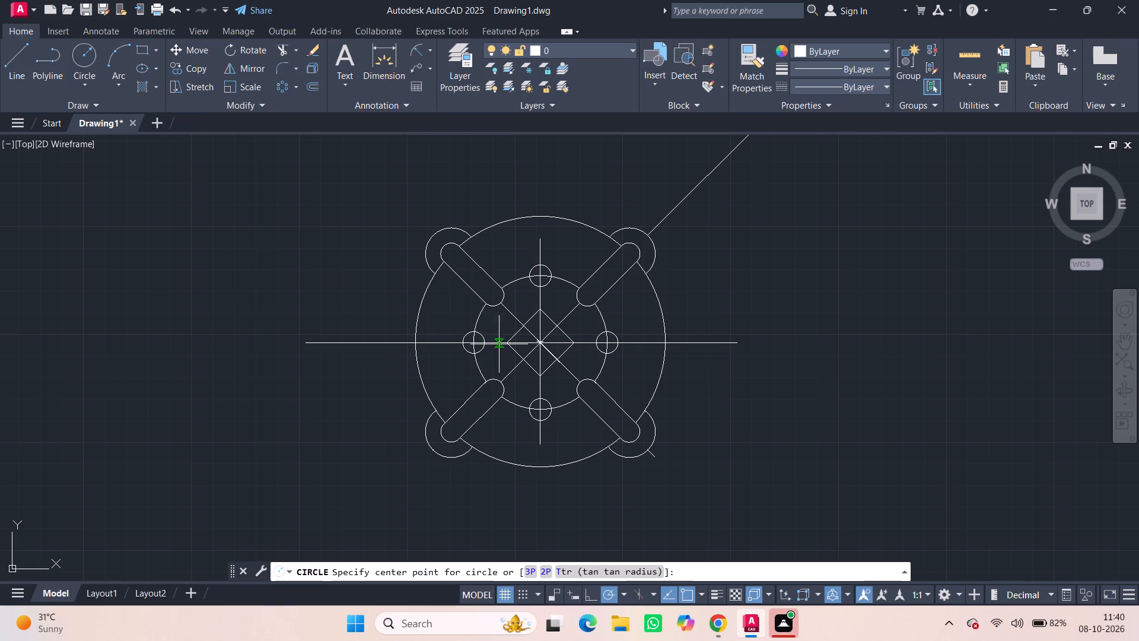
pyautogui.scroll(3, 540, 341)
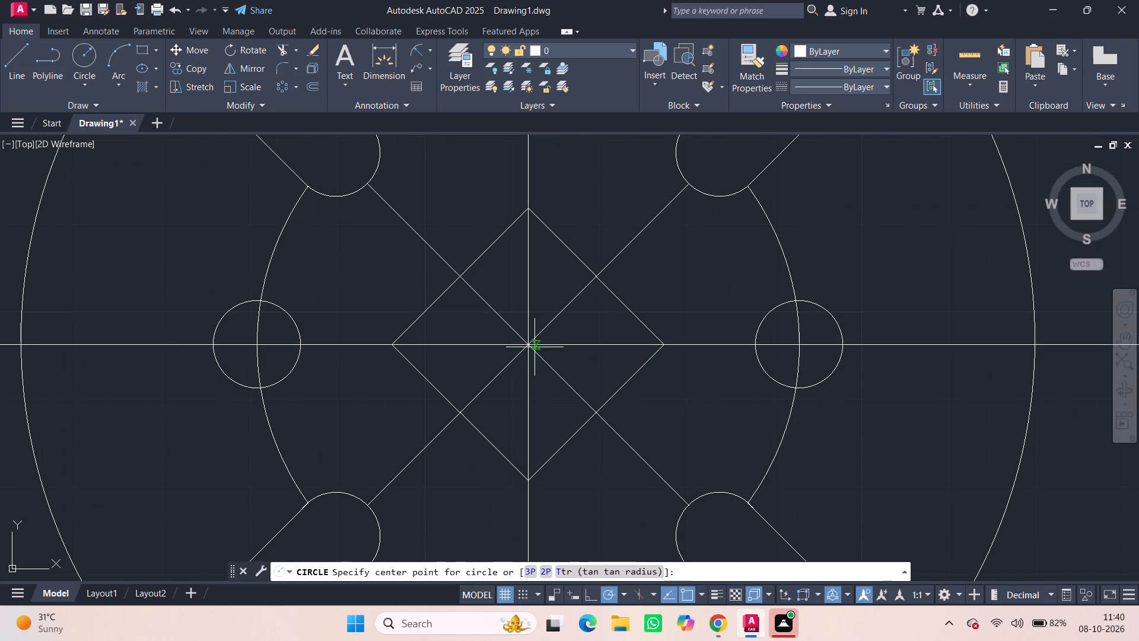
pyautogui.click(524, 344)
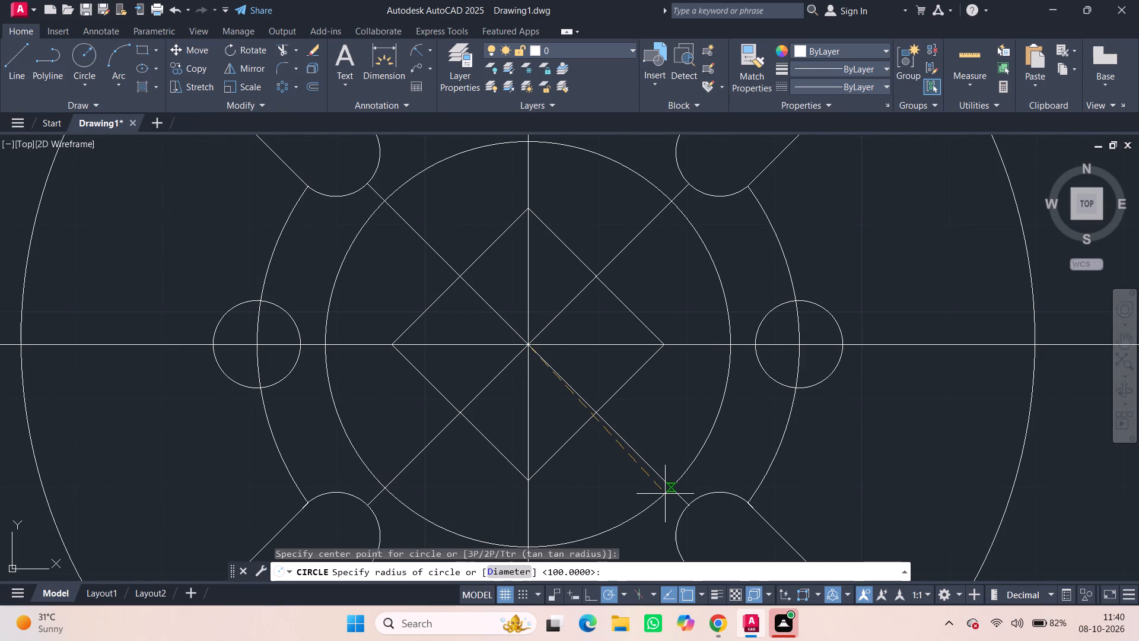
pyautogui.write('50')
pyautogui.press('Return')
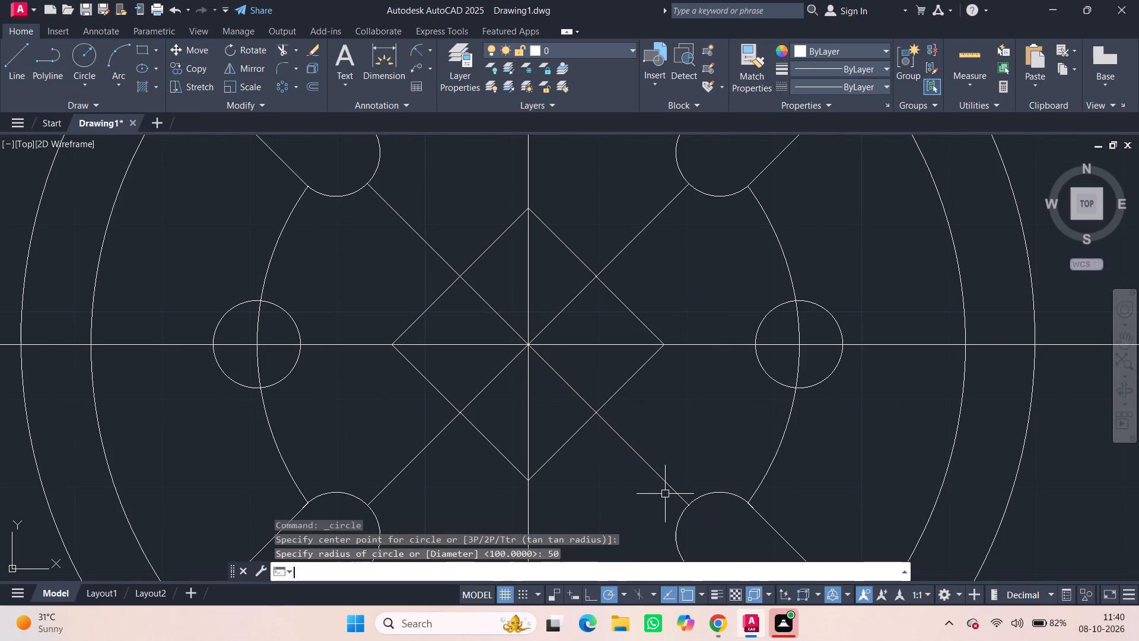
# Delete the four outer outline arcs of the diameter 116 circle between the lugs.
pyautogui.scroll(-3, 724, 509)
pyautogui.scroll(1, 696, 502)
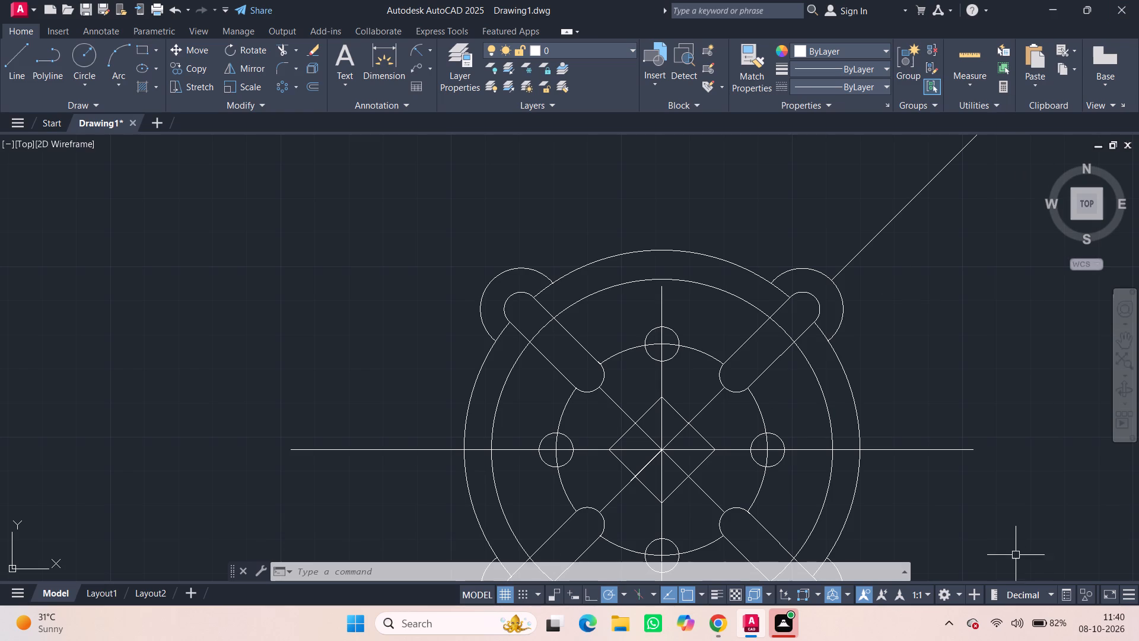
pyautogui.scroll(-1, 1010, 625)
pyautogui.moveTo(647, 379); pyautogui.dragTo(583, 342, button='middle')
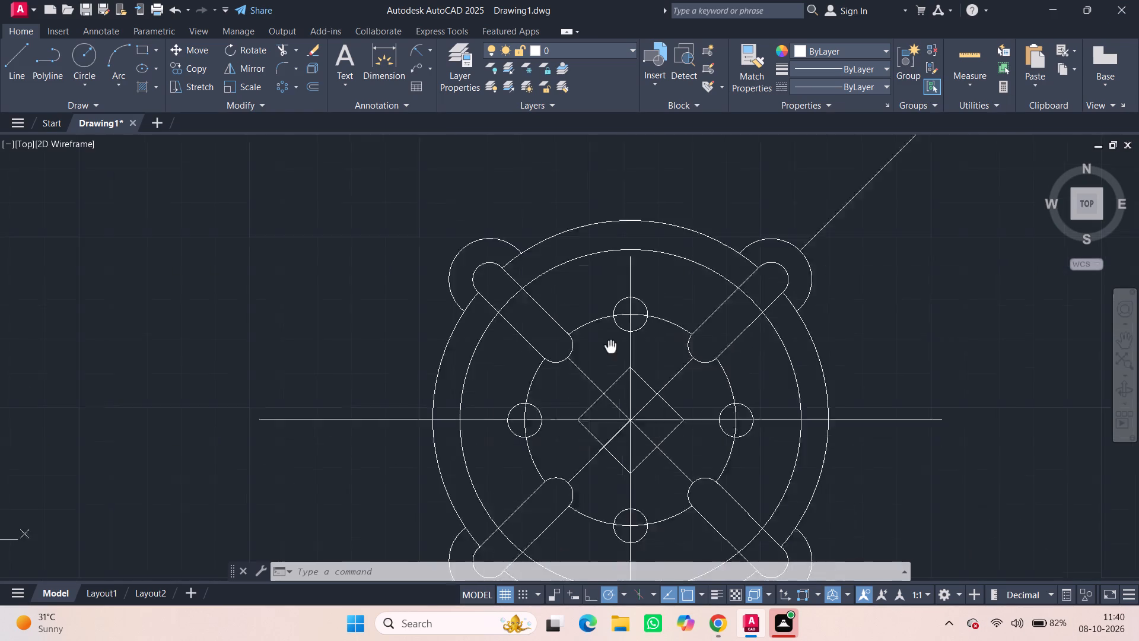
pyautogui.moveTo(583, 342); pyautogui.dragTo(504, 302, button='middle')
pyautogui.scroll(-1, 508, 297)
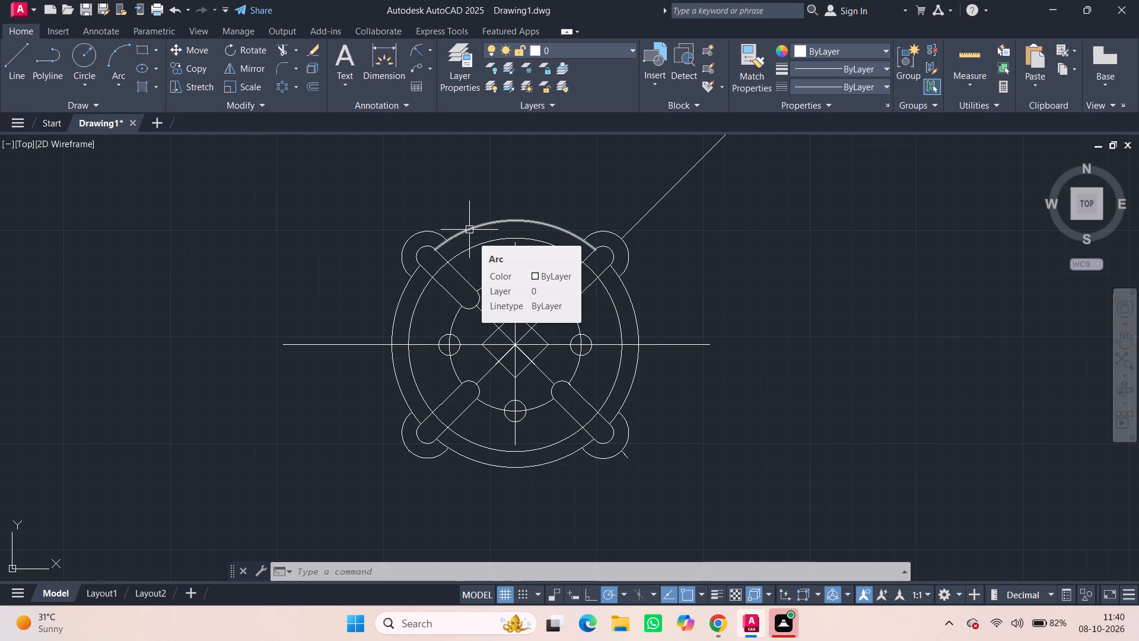
pyautogui.click(469, 230)
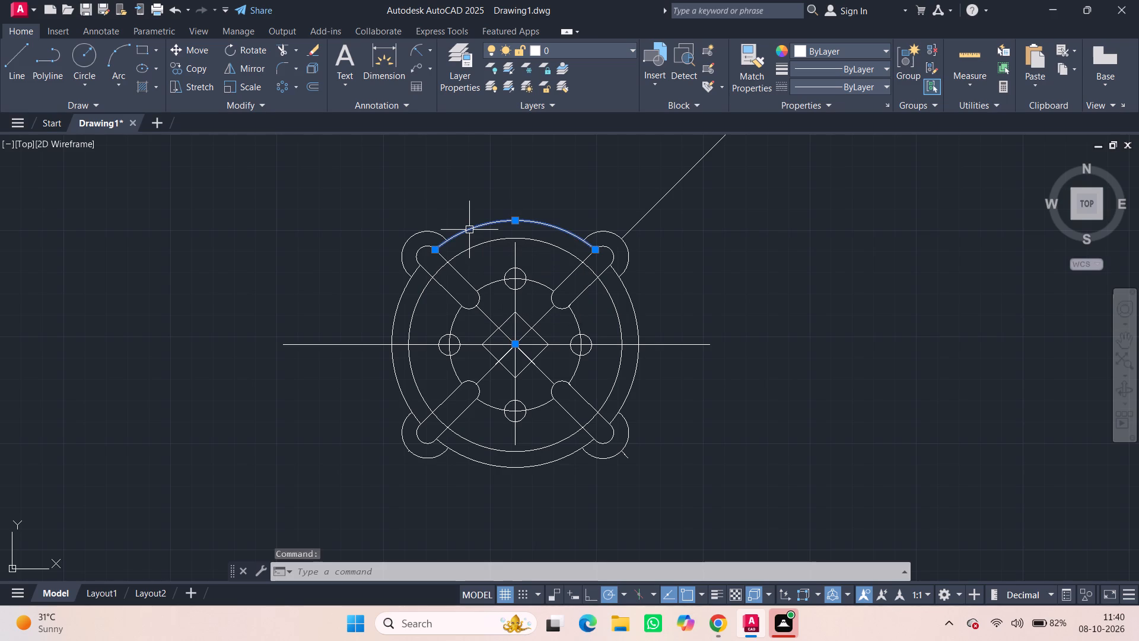
pyautogui.press('Delete')
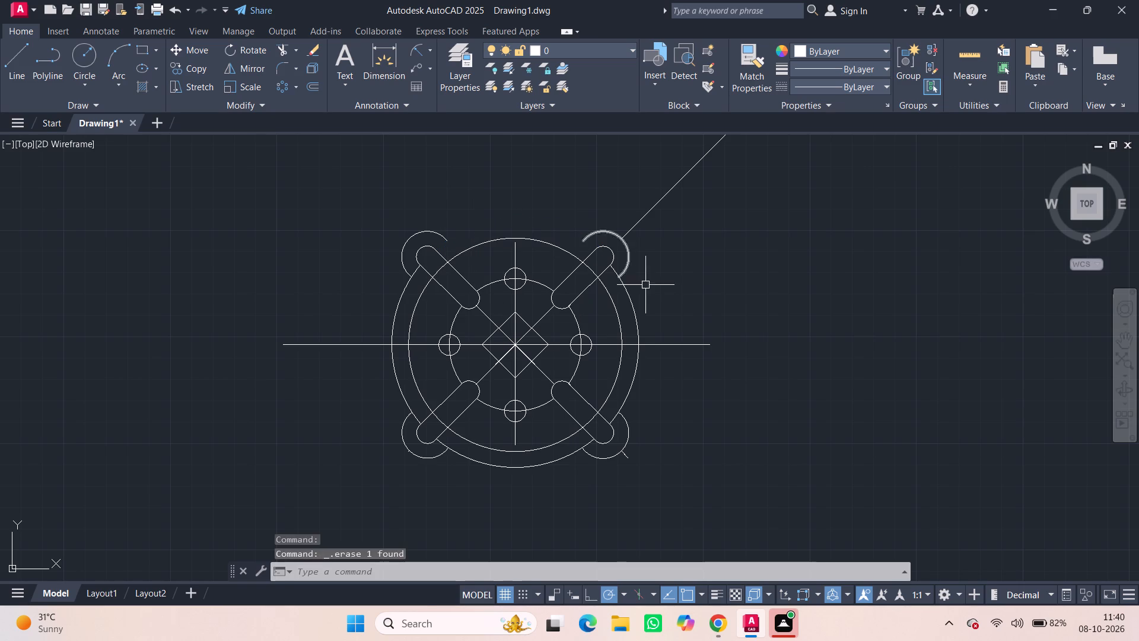
pyautogui.click(622, 288)
pyautogui.press('Delete')
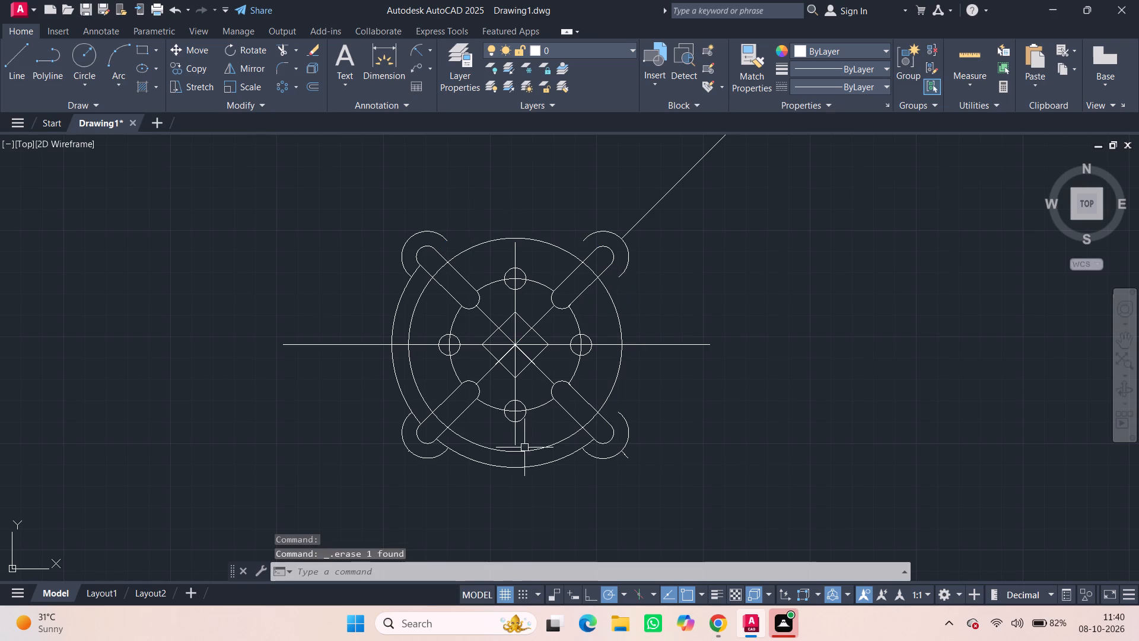
pyautogui.click(526, 469)
pyautogui.press('Delete')
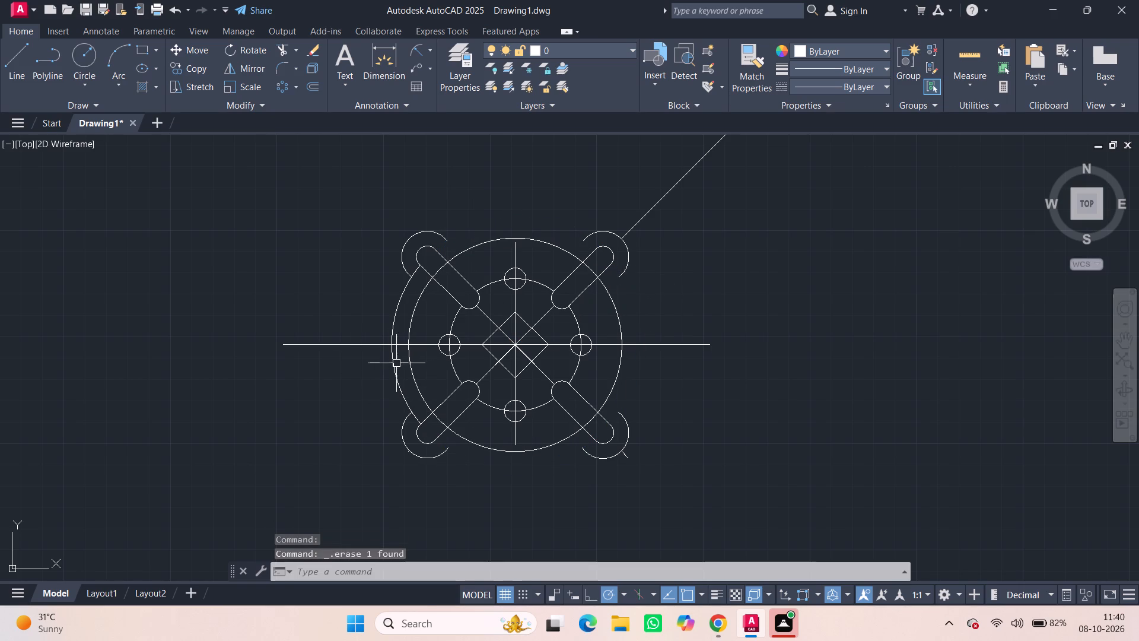
pyautogui.click(396, 363)
pyautogui.press('Delete')
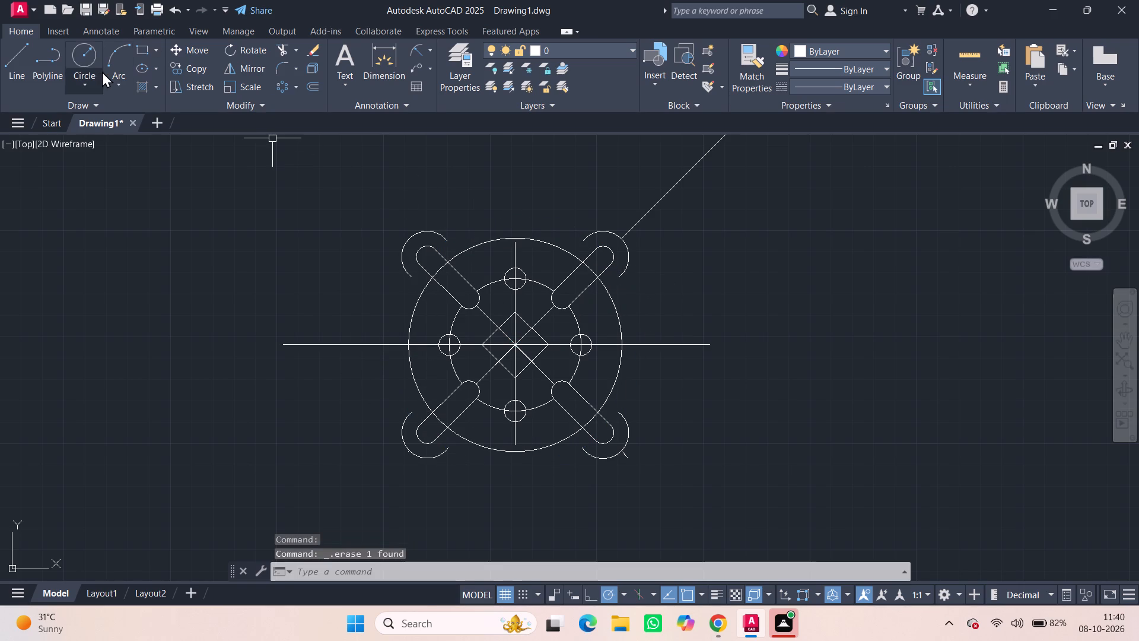
# Draw a radius 10 tangent-tangent-radius circle touching the upper end of the upper-left lug arc and the radius 50 circle.
pyautogui.click(100, 71)
pyautogui.click(147, 234)
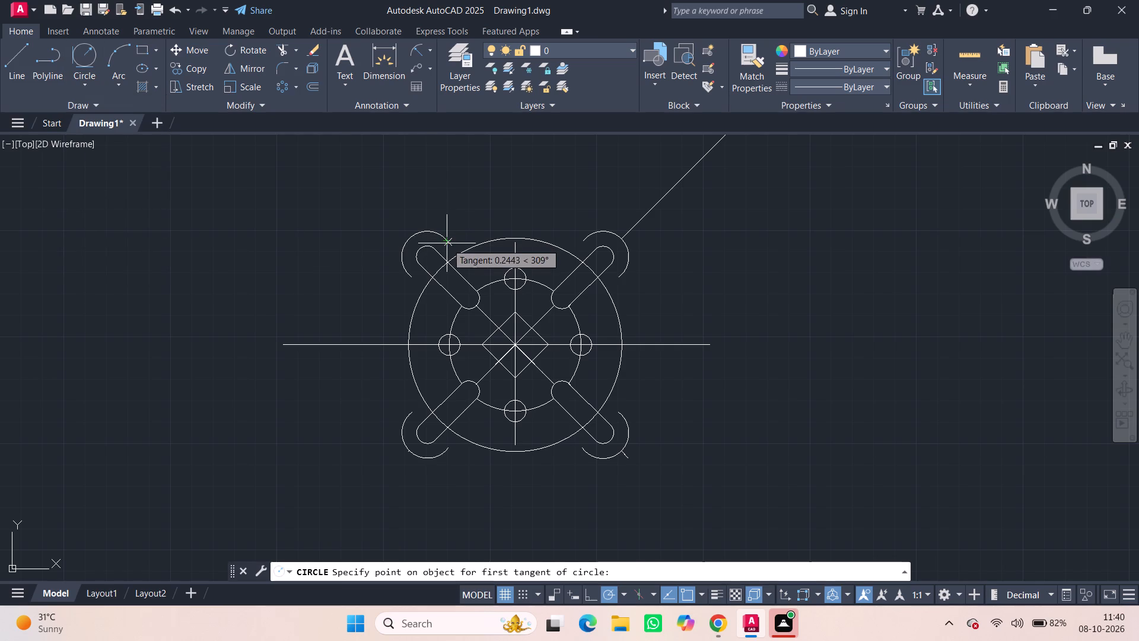
pyautogui.scroll(3, 448, 247)
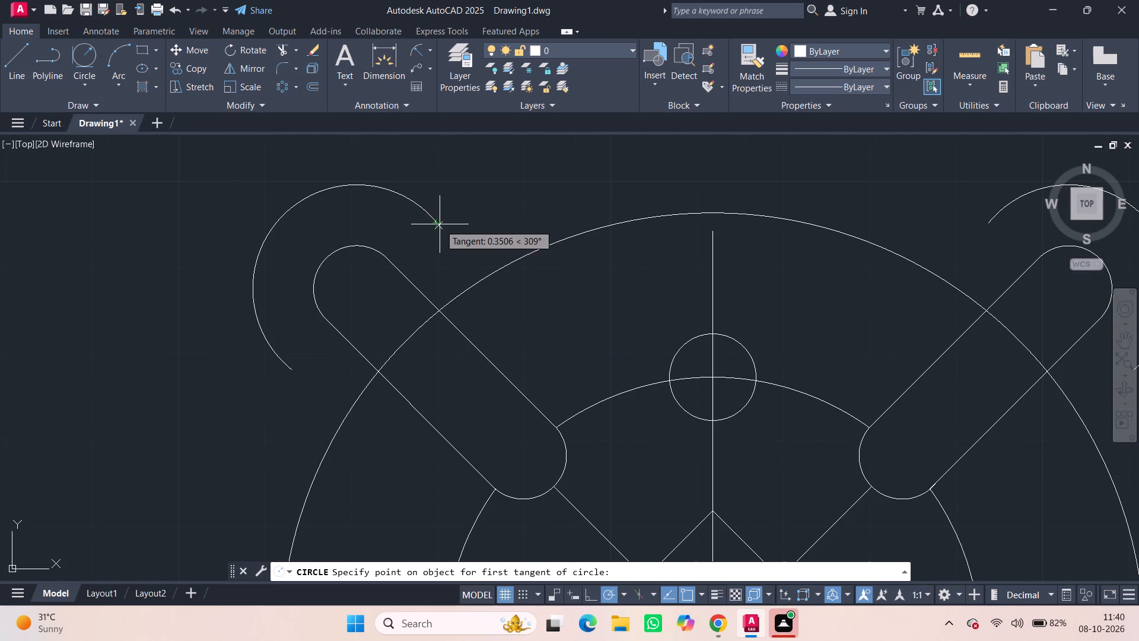
pyautogui.click(435, 224)
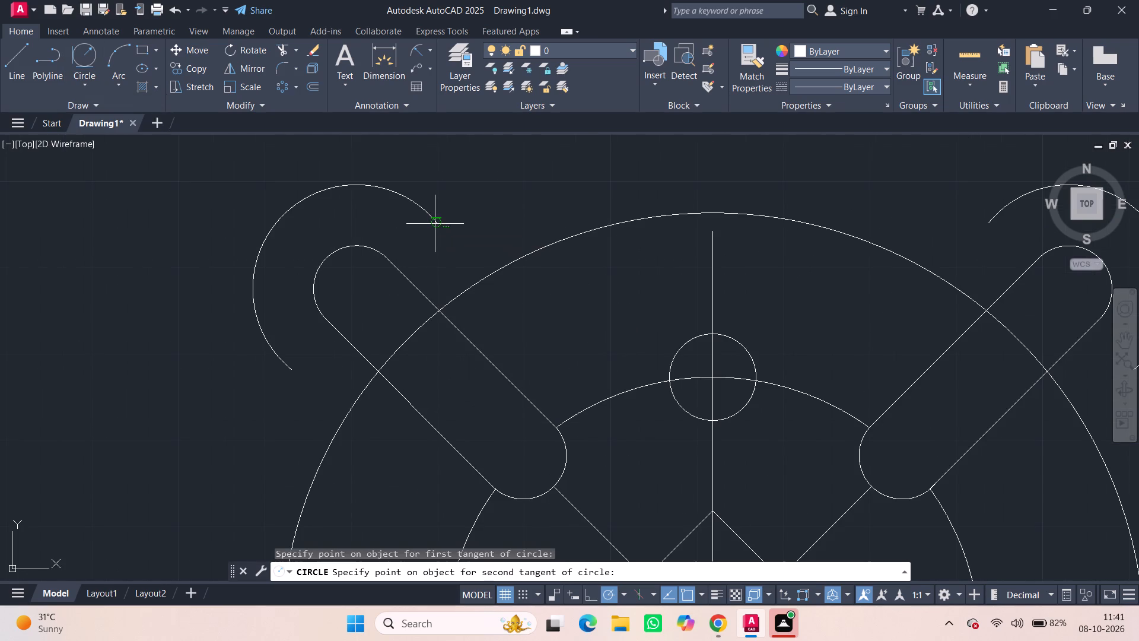
pyautogui.click(498, 271)
pyautogui.press('1')
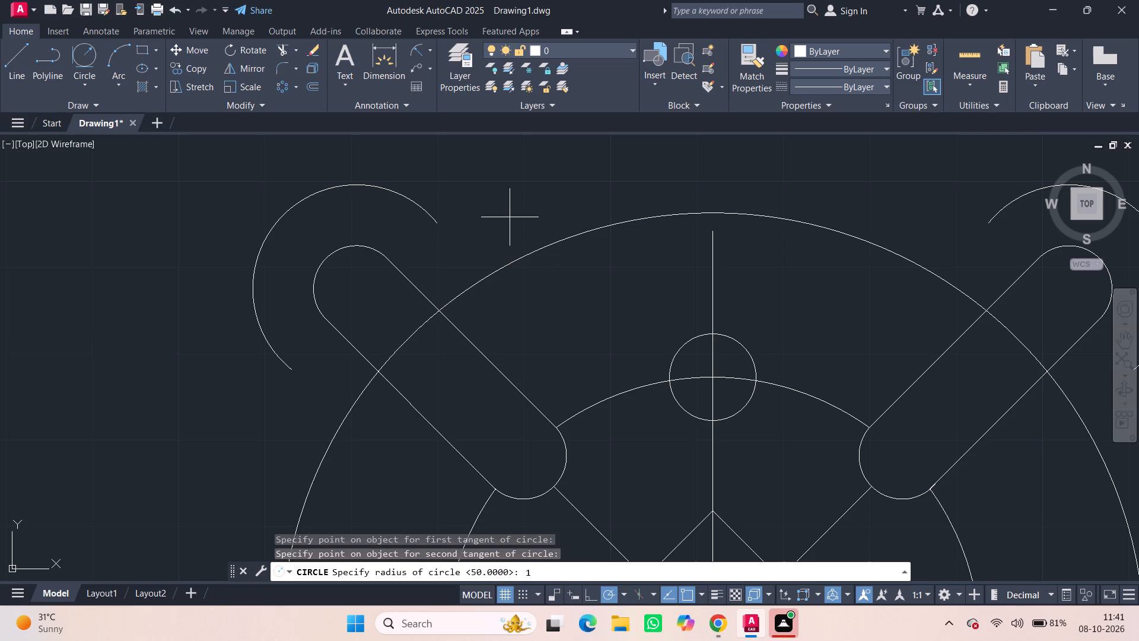
pyautogui.press('0')
pyautogui.press('Return')
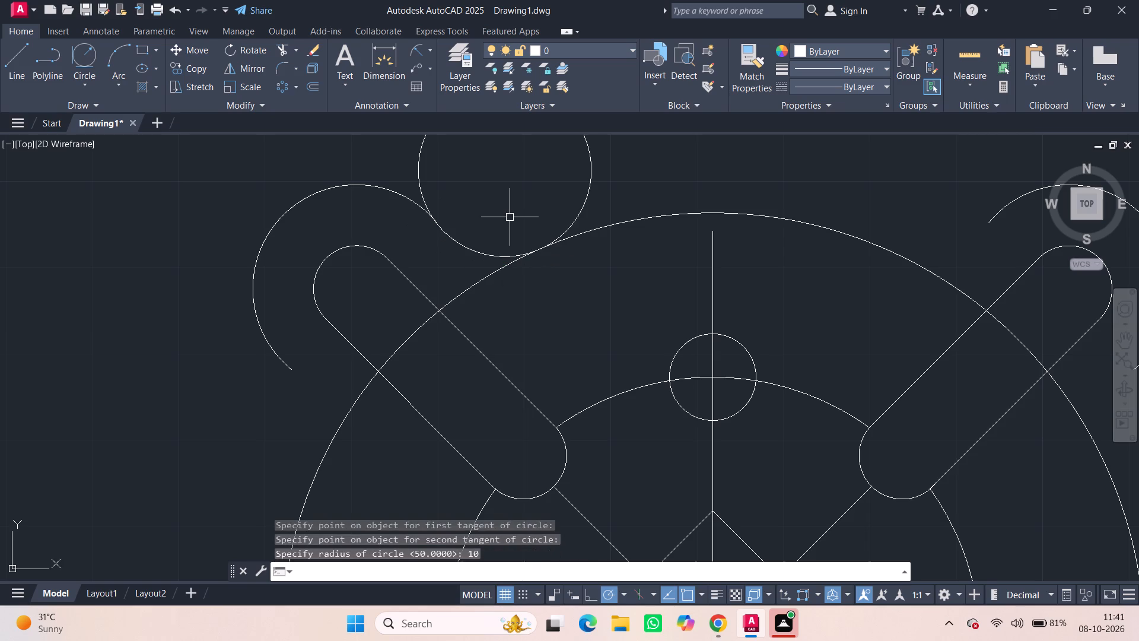
# Draw a radius 10 circle tangent to the lower end of the upper-left lug arc and the radius 50 circle.
pyautogui.scroll(-2, 577, 215)
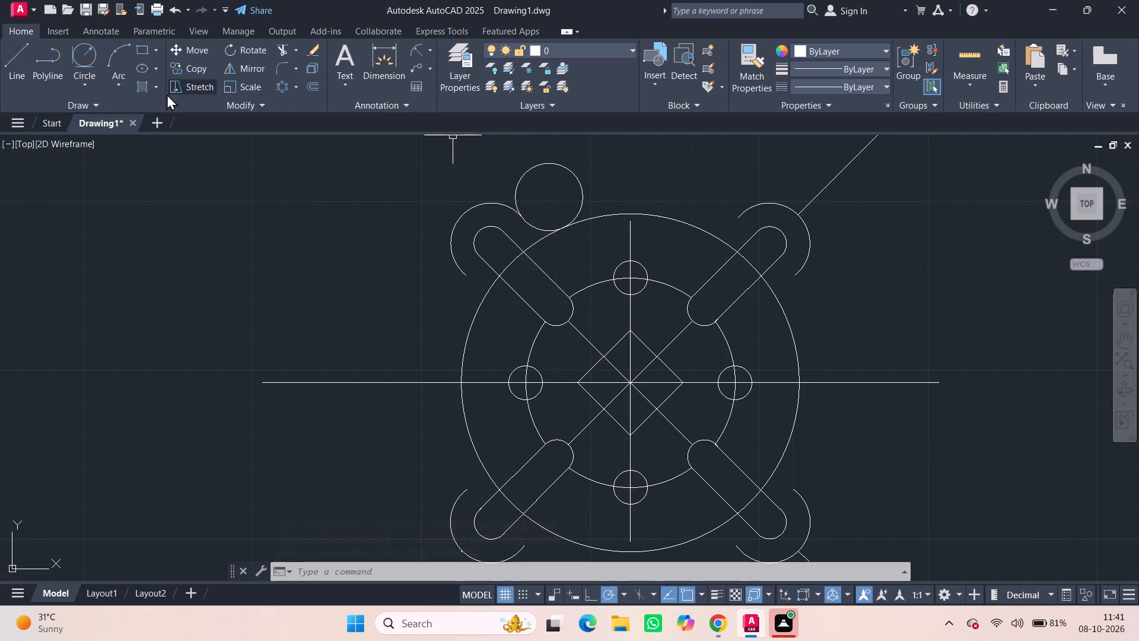
pyautogui.click(96, 48)
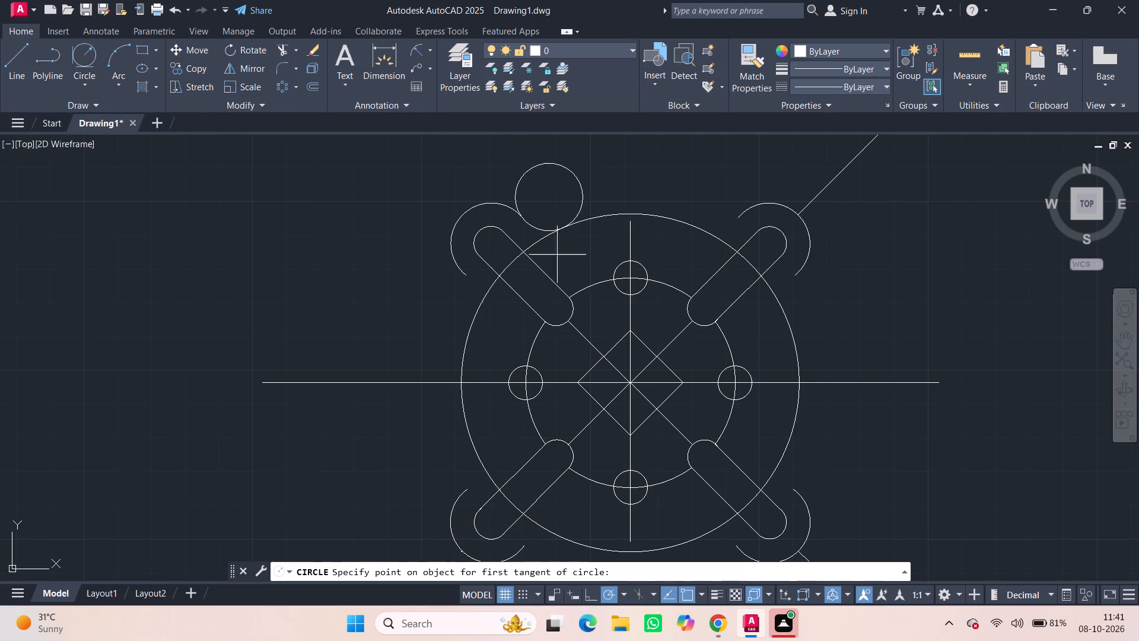
pyautogui.click(466, 275)
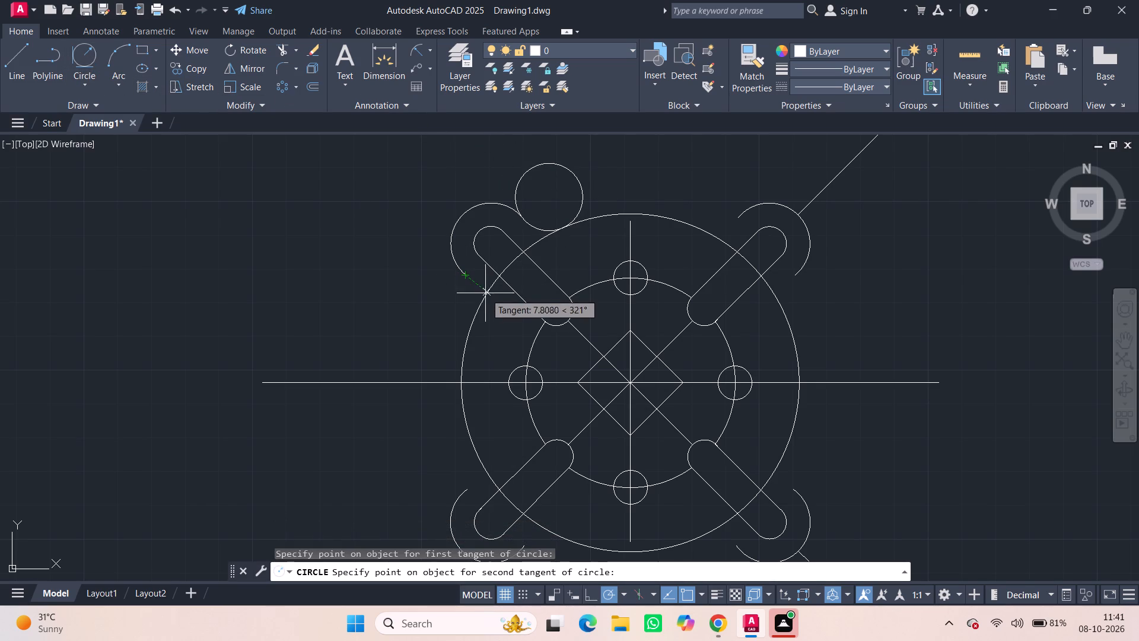
pyautogui.click(481, 303)
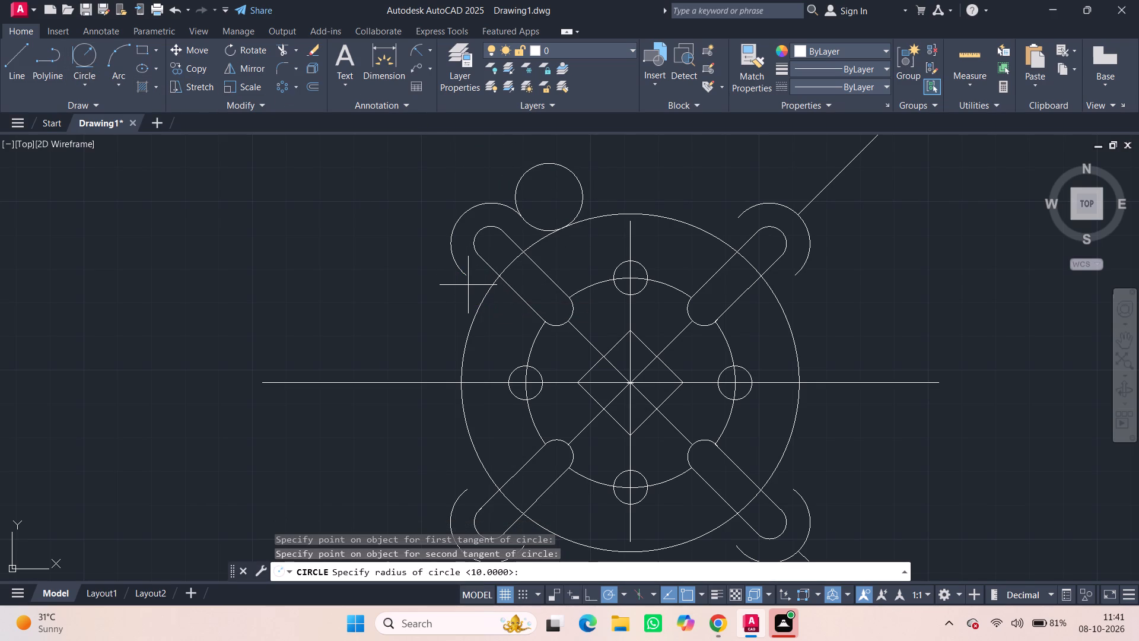
pyautogui.write('10')
pyautogui.press('Return')
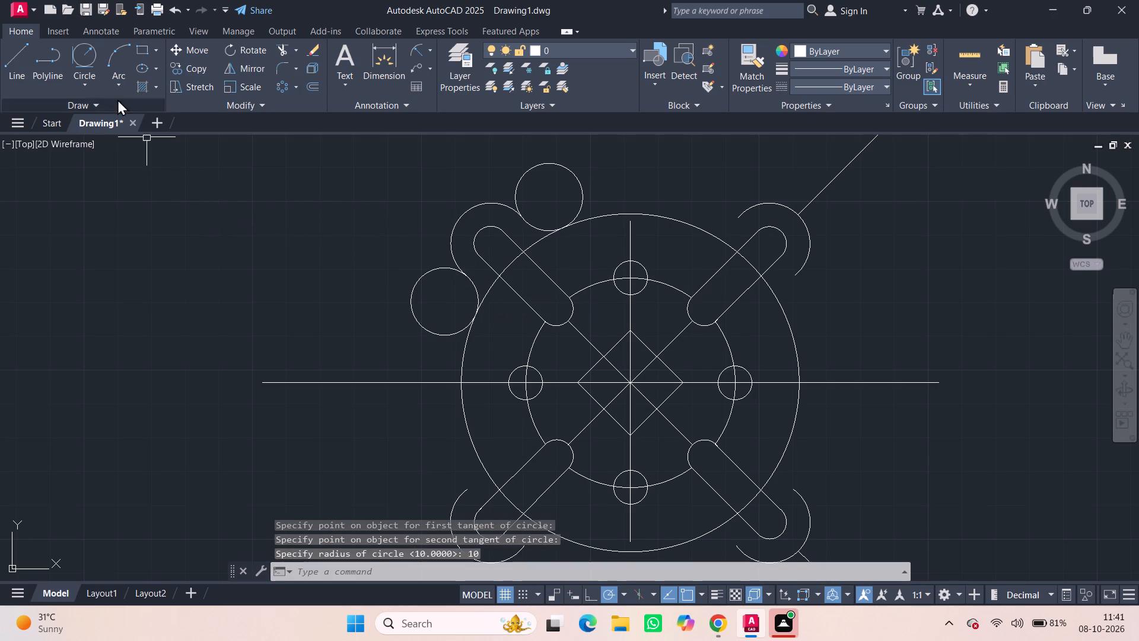
# Draw a radius 10 circle tangent to the lower end of the lower-left lug arc and the radius 50 circle.
pyautogui.click(75, 49)
pyautogui.scroll(-1, 514, 460)
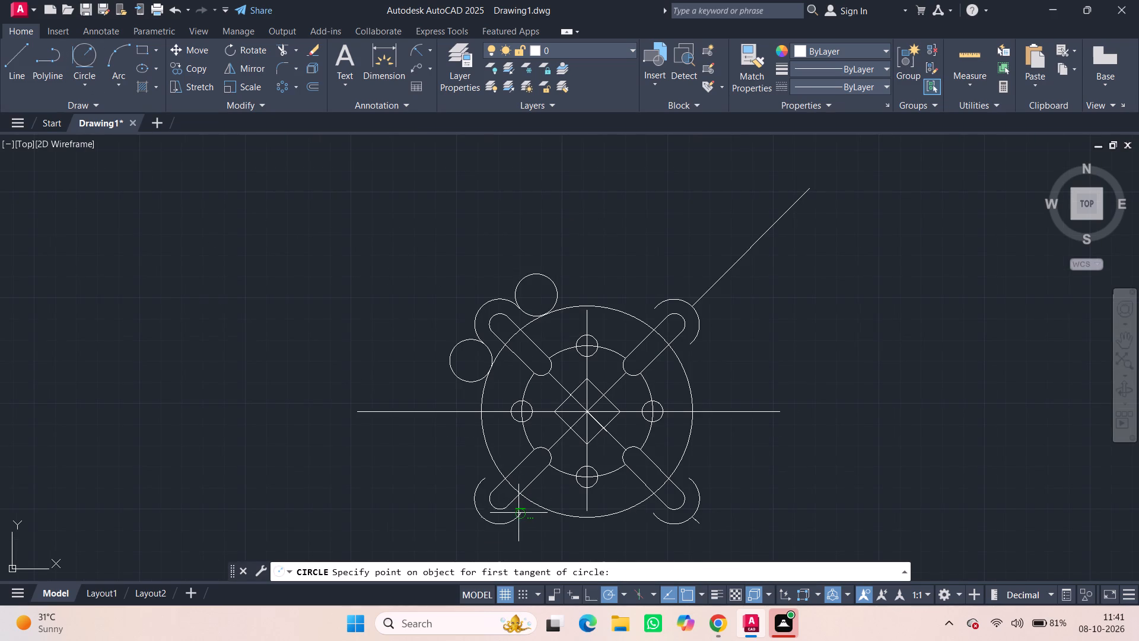
pyautogui.click(519, 515)
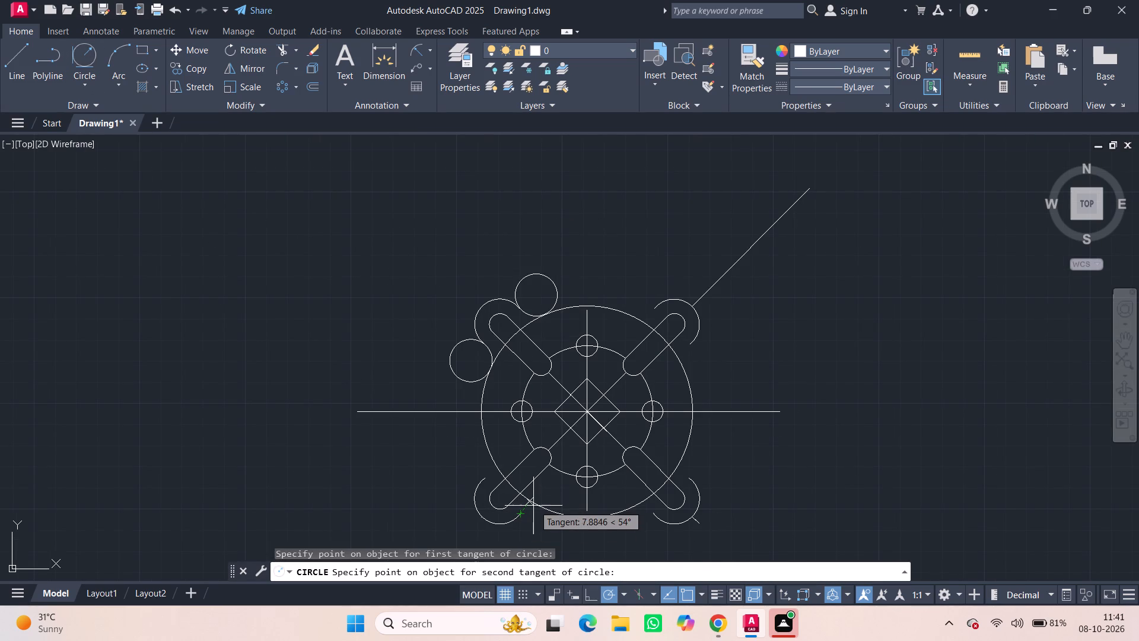
pyautogui.click(532, 502)
pyautogui.write('10')
pyautogui.press('Return')
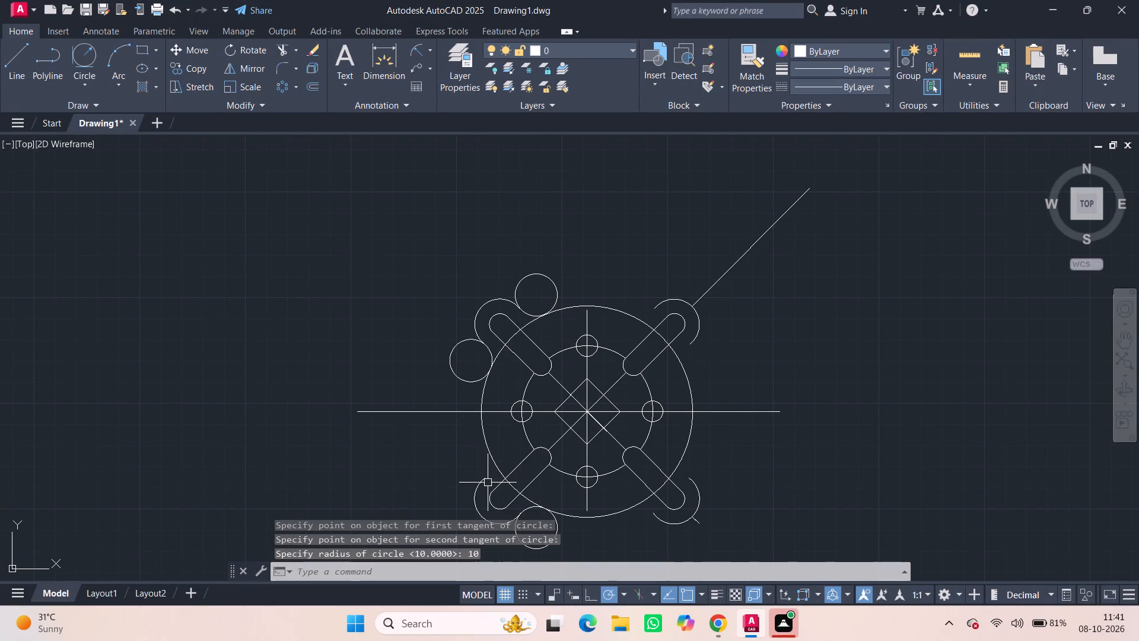
# Draw a radius 10 circle tangent to the upper end of the lower-left lug arc and the radius 50 circle.
pyautogui.press('space')
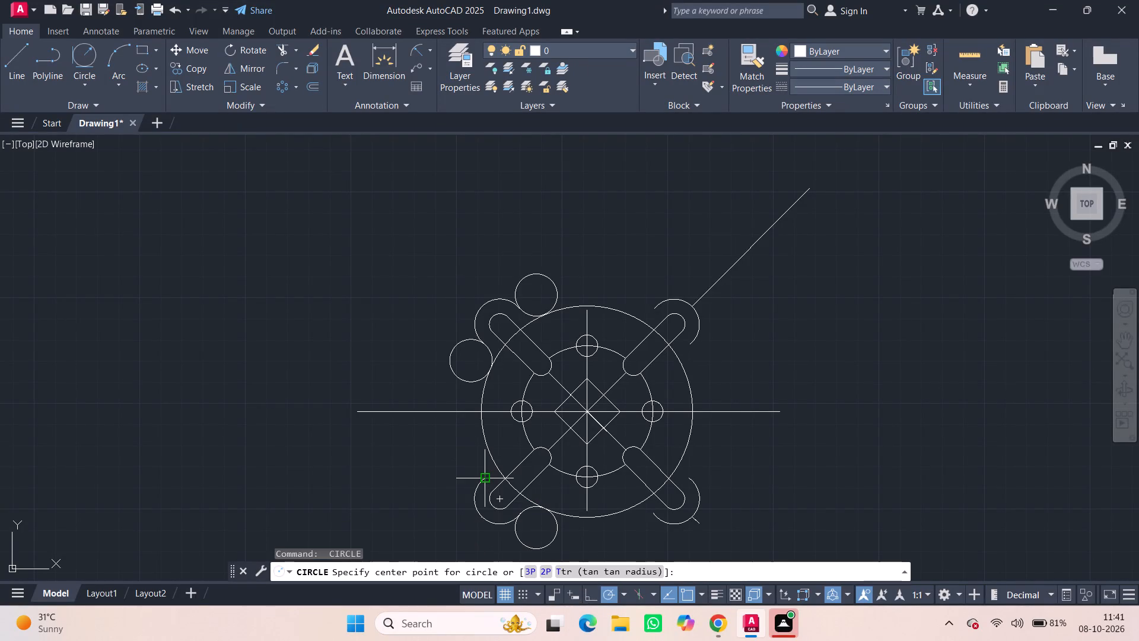
pyautogui.click(72, 52)
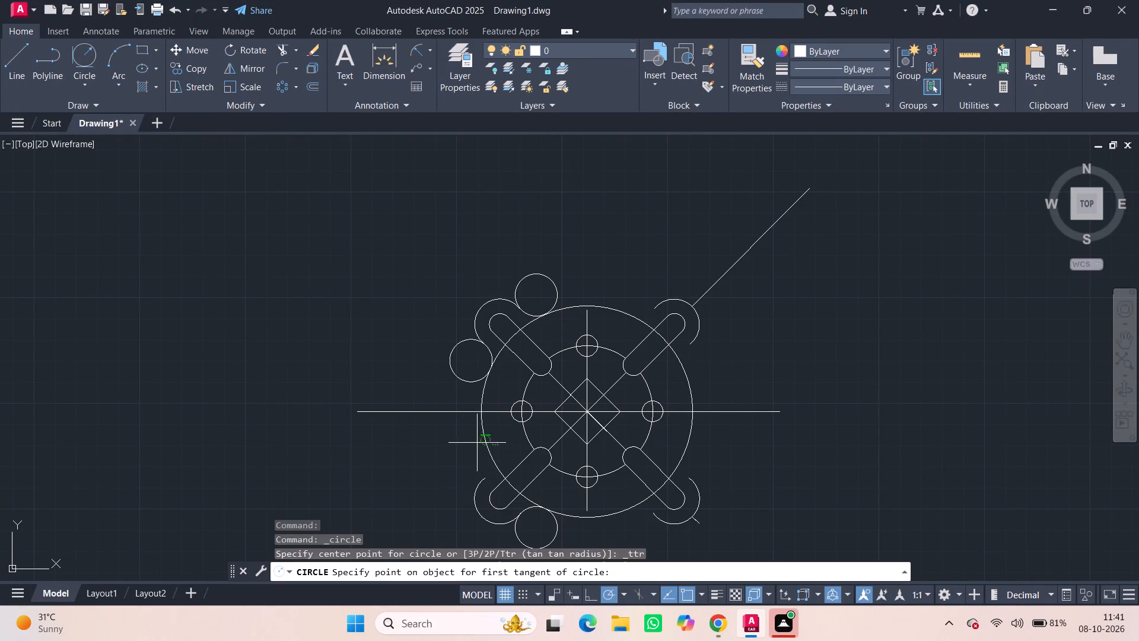
pyautogui.scroll(4, 484, 488)
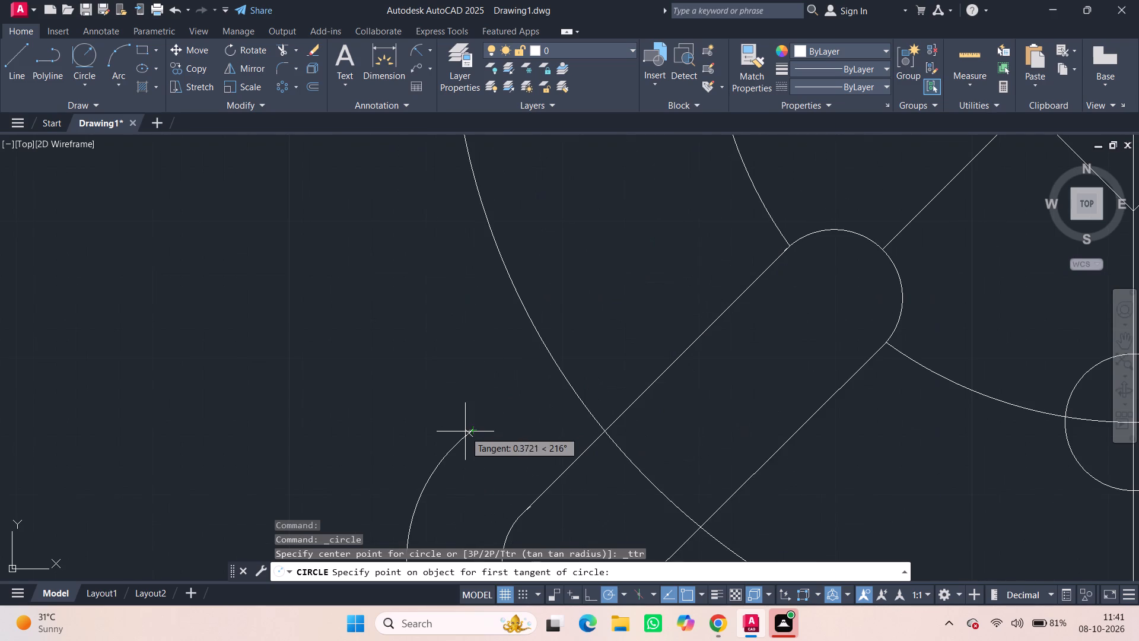
pyautogui.click(474, 430)
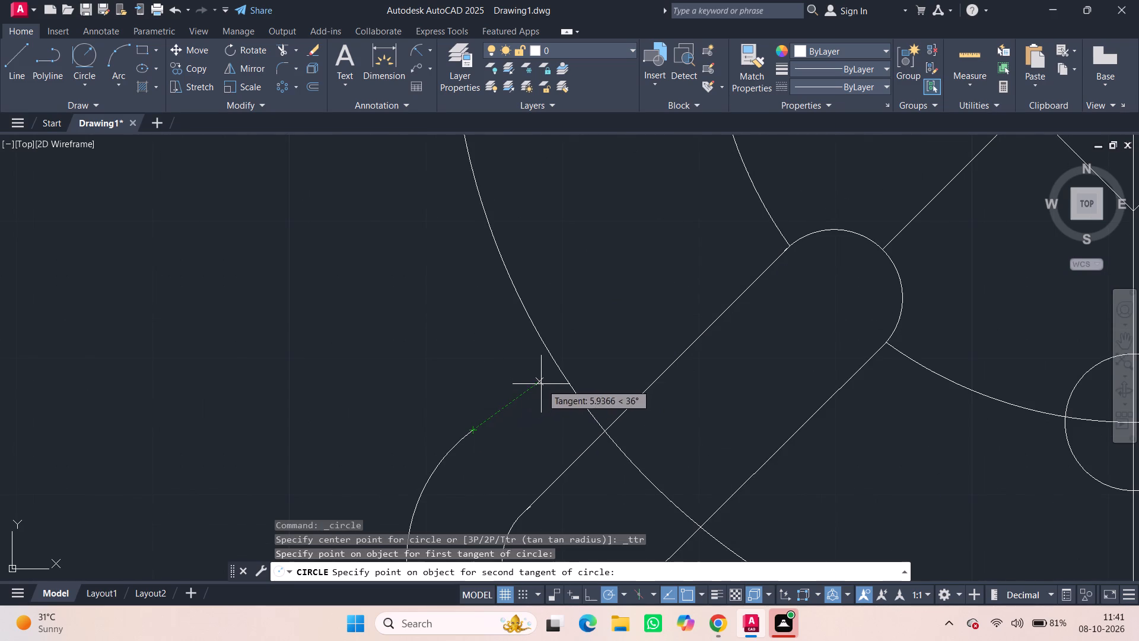
pyautogui.click(566, 379)
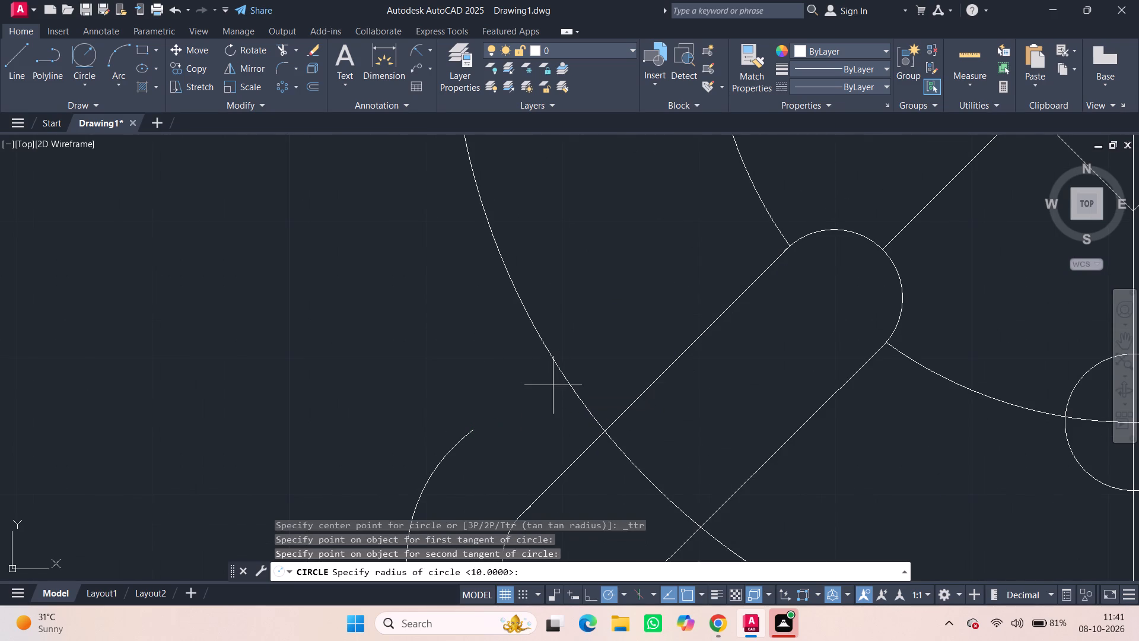
pyautogui.write('10')
pyautogui.press('Return')
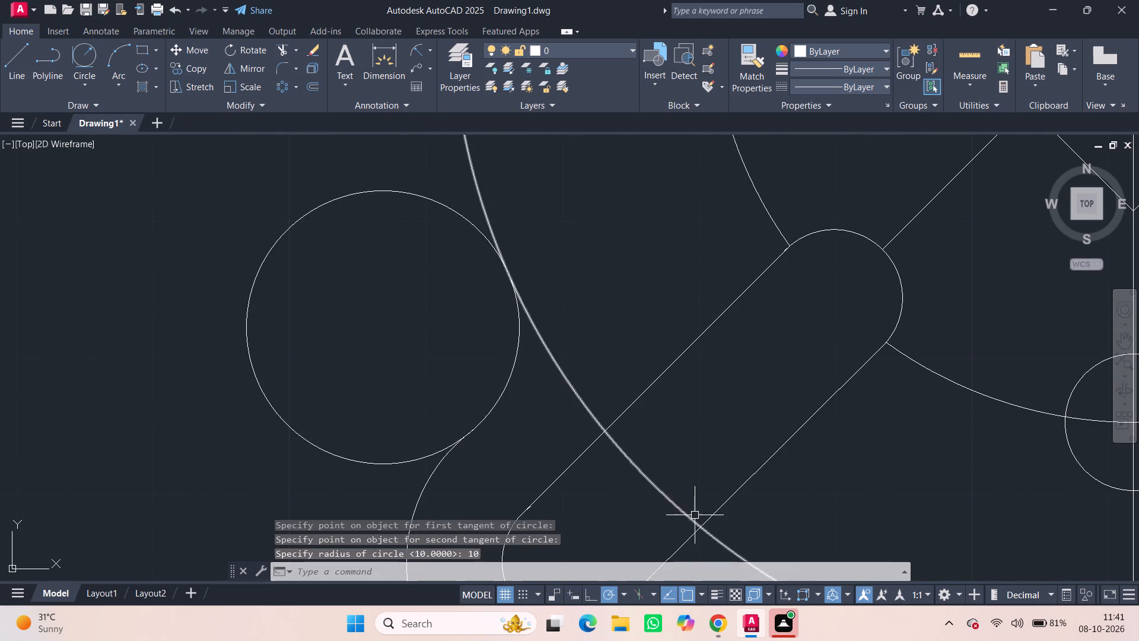
# Draw a radius 10 tangent-tangent-radius circle touching the lower end of the lower-right lug arc and the radius 50 circle.
pyautogui.scroll(-1, 771, 500)
pyautogui.moveTo(771, 500); pyautogui.dragTo(659, 337, button='middle')
pyautogui.moveTo(655, 337); pyautogui.dragTo(609, 335, button='middle')
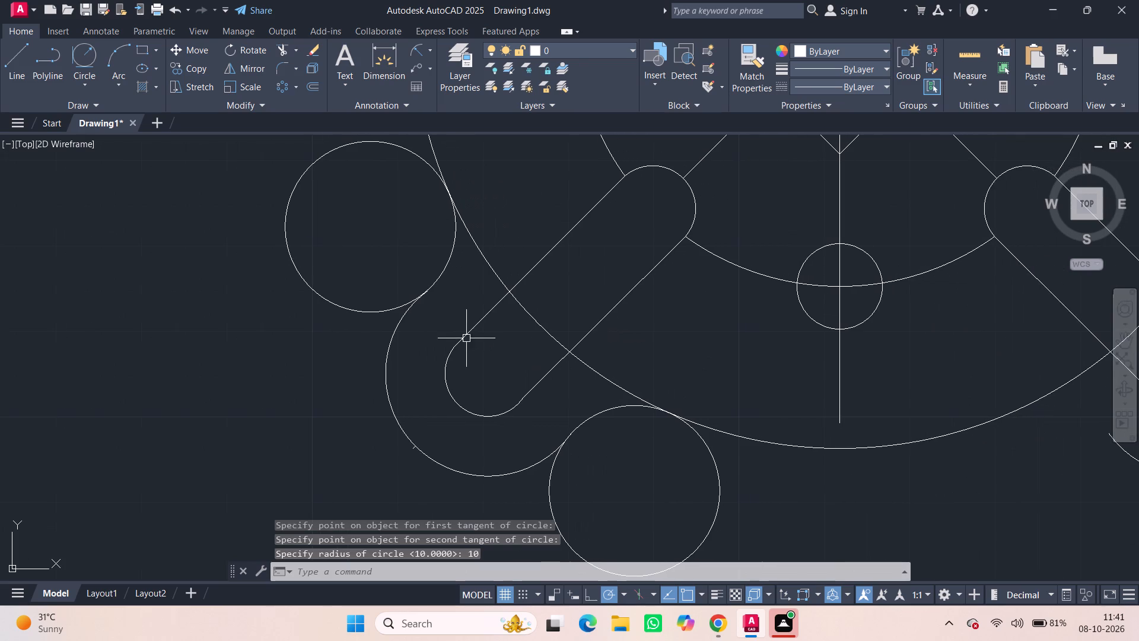
pyautogui.moveTo(968, 532); pyautogui.dragTo(391, 522, button='middle')
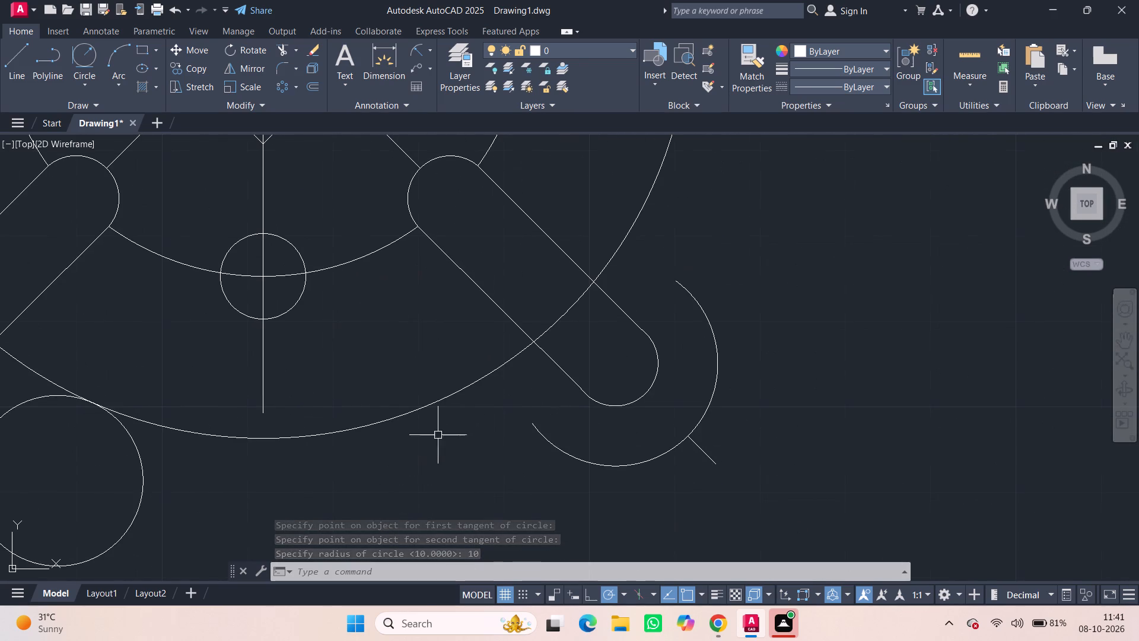
pyautogui.click(81, 53)
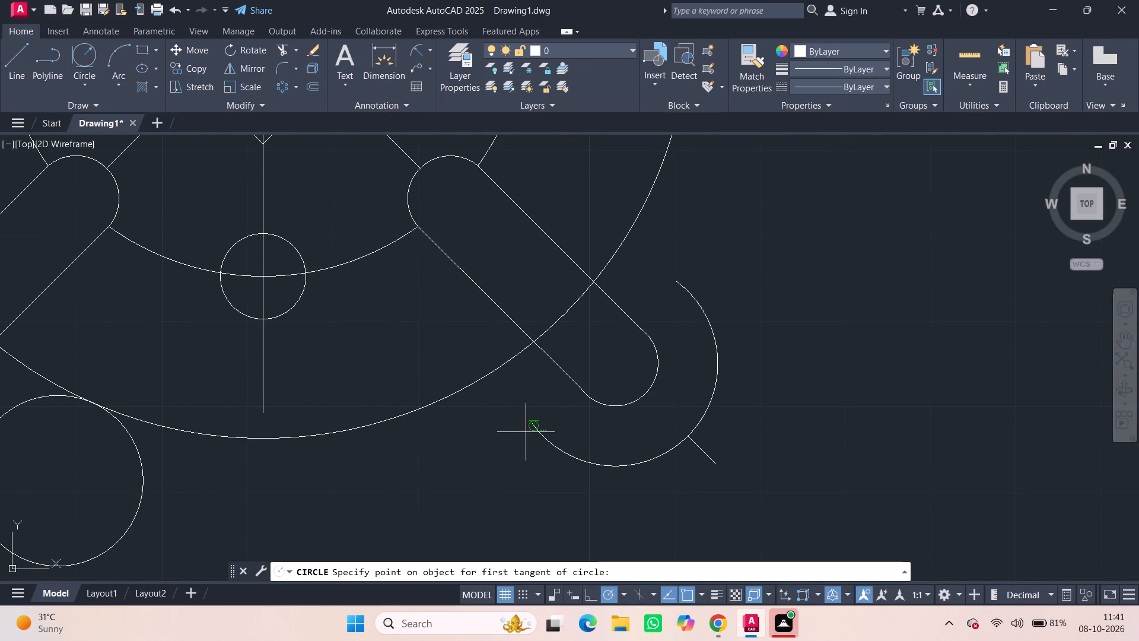
pyautogui.click(530, 427)
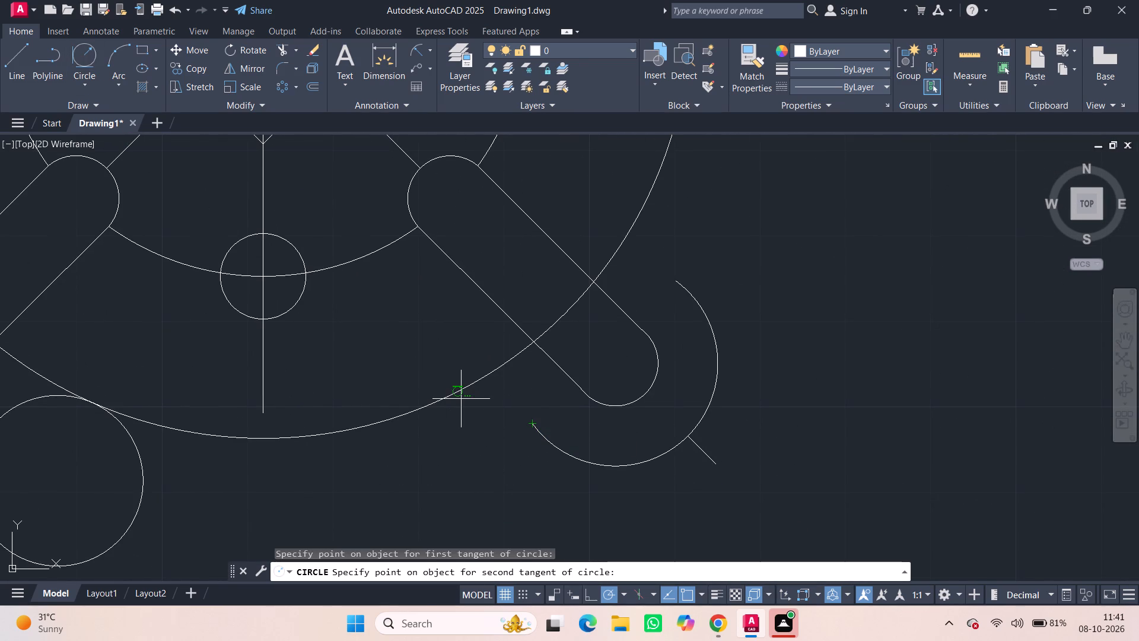
pyautogui.click(459, 393)
pyautogui.write('10')
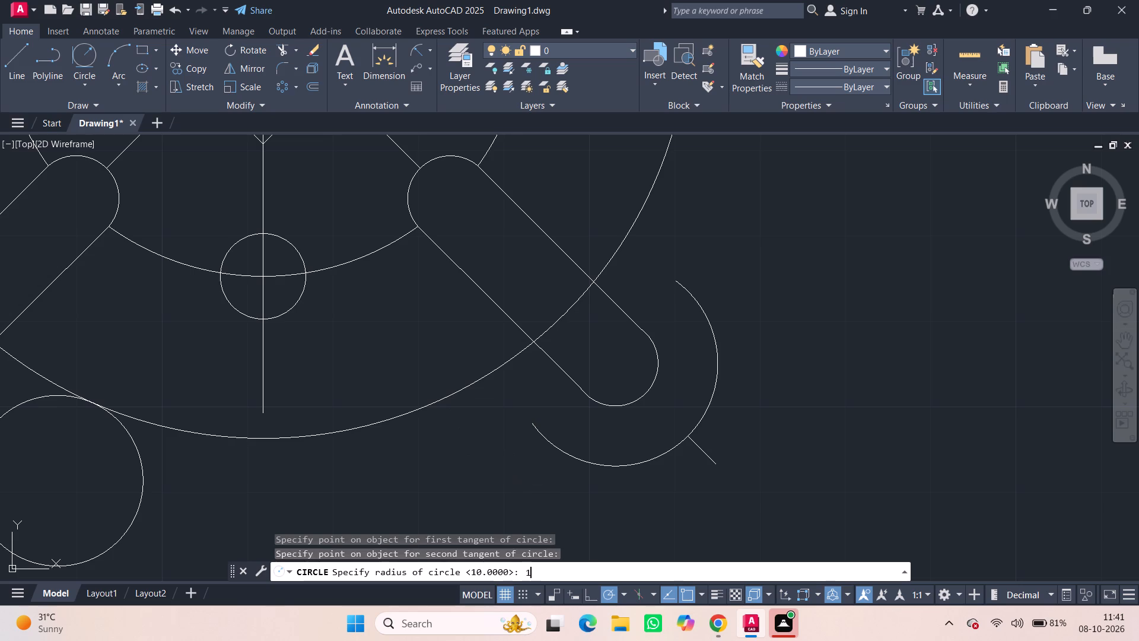
pyautogui.press('Return')
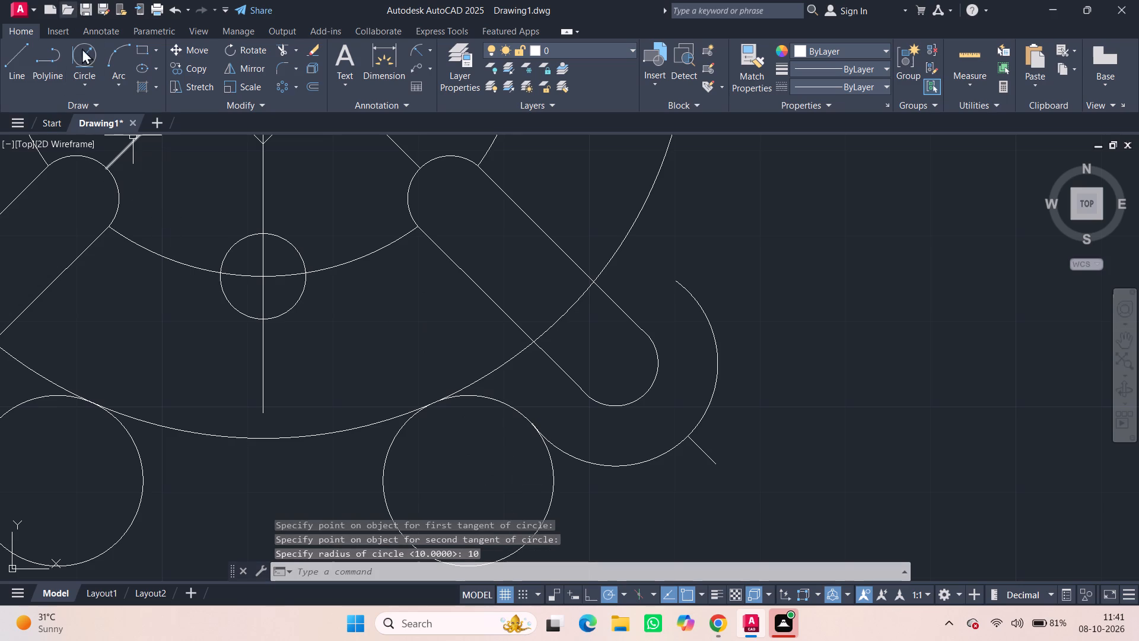
# Draw a radius 10 circle tangent to the upper end of the lower-right lug arc and the radius 50 circle.
pyautogui.click(84, 64)
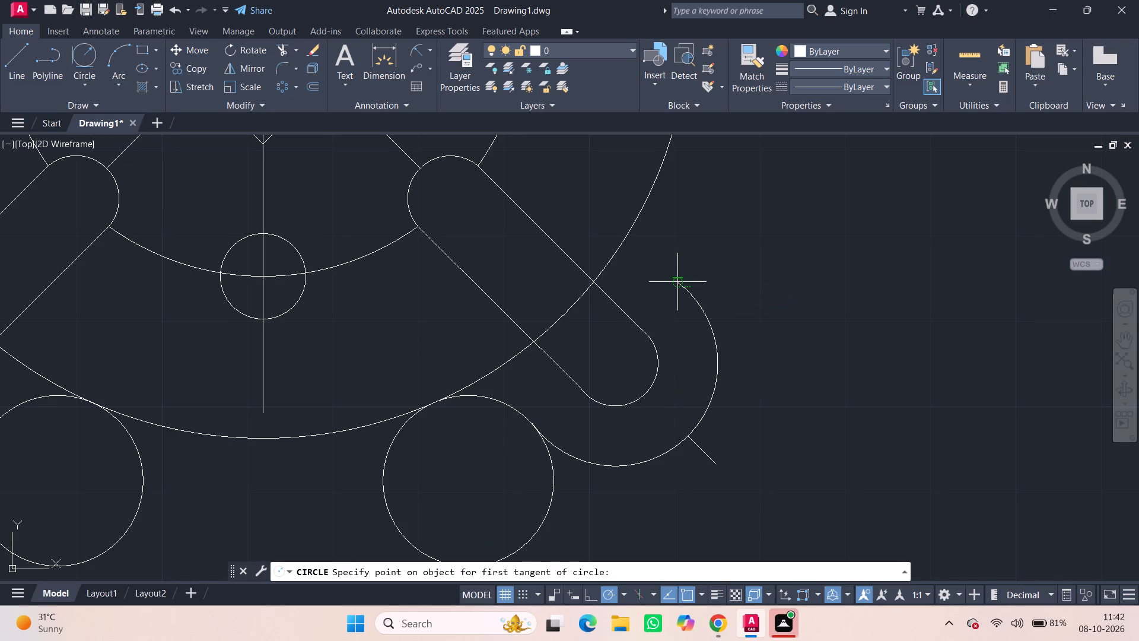
pyautogui.click(677, 282)
pyautogui.click(630, 231)
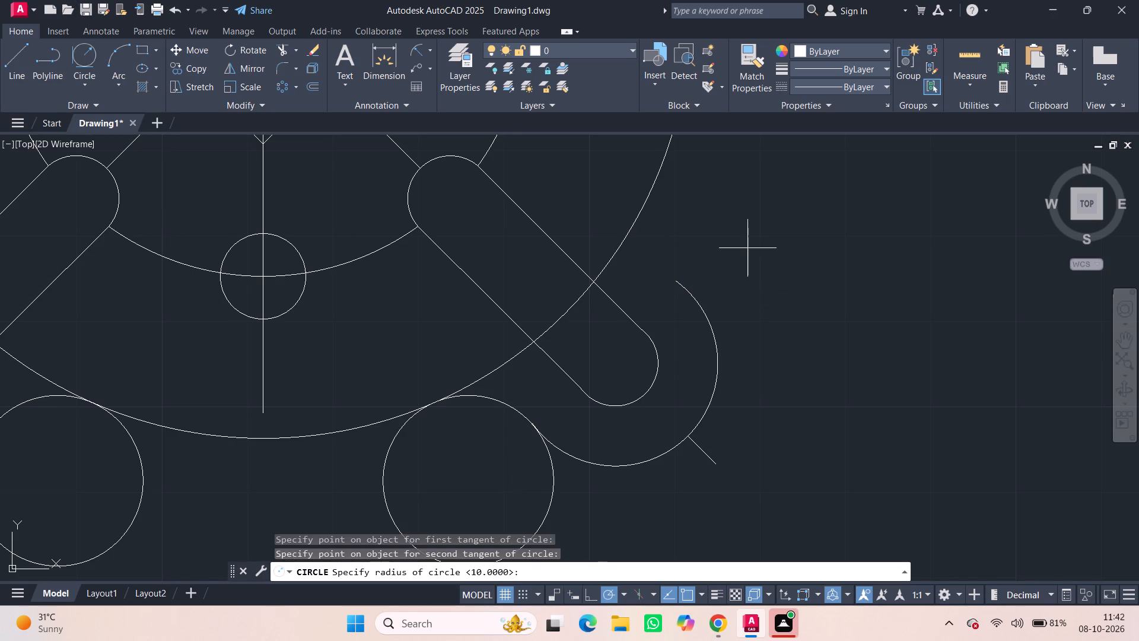
pyautogui.write('10')
pyautogui.press('Return')
# Draw a radius 10 circle tangent to the upper end of the upper-right lug arc and the radius 50 circle.
pyautogui.scroll(-1, 775, 259)
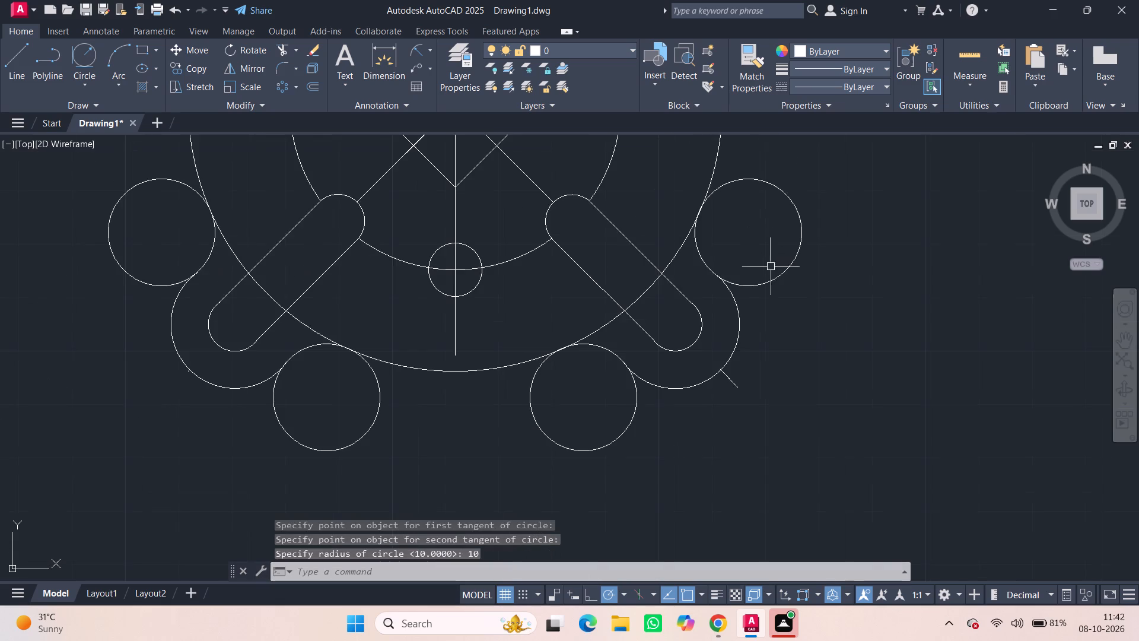
pyautogui.scroll(-1, 766, 290)
pyautogui.moveTo(766, 292); pyautogui.dragTo(771, 604, button='middle')
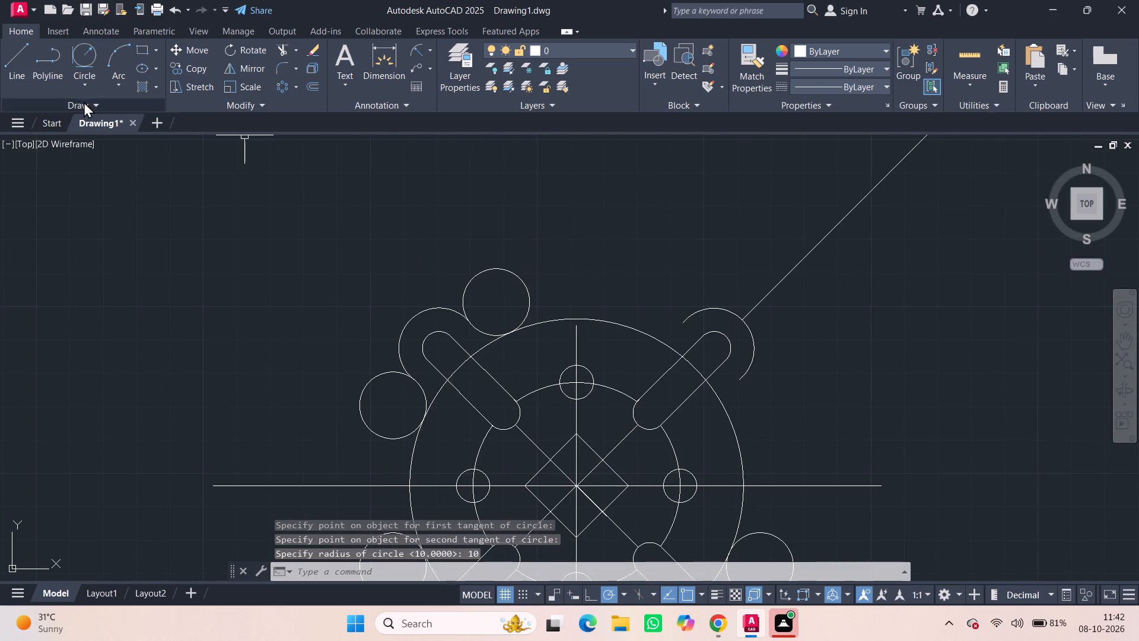
pyautogui.click(73, 42)
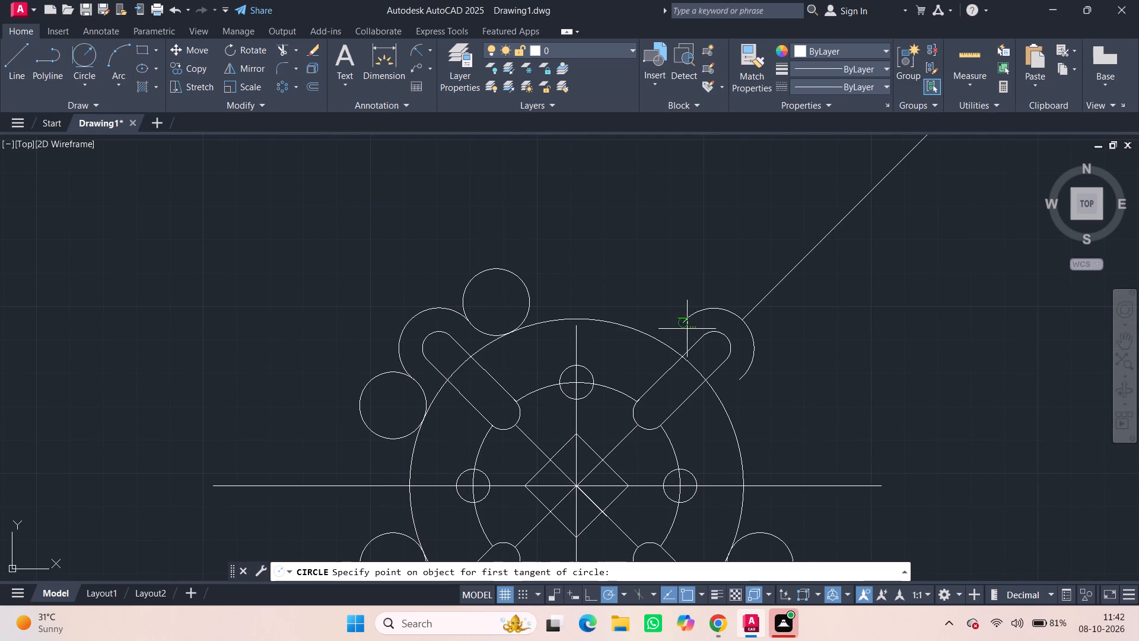
pyautogui.scroll(3, 694, 332)
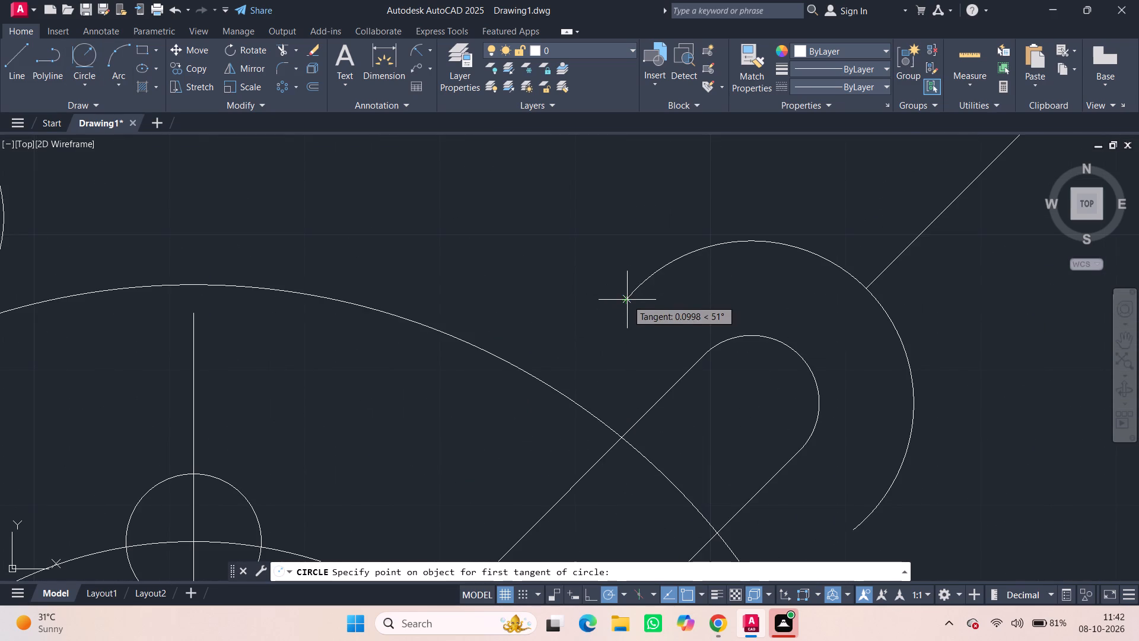
pyautogui.click(626, 300)
pyautogui.click(508, 363)
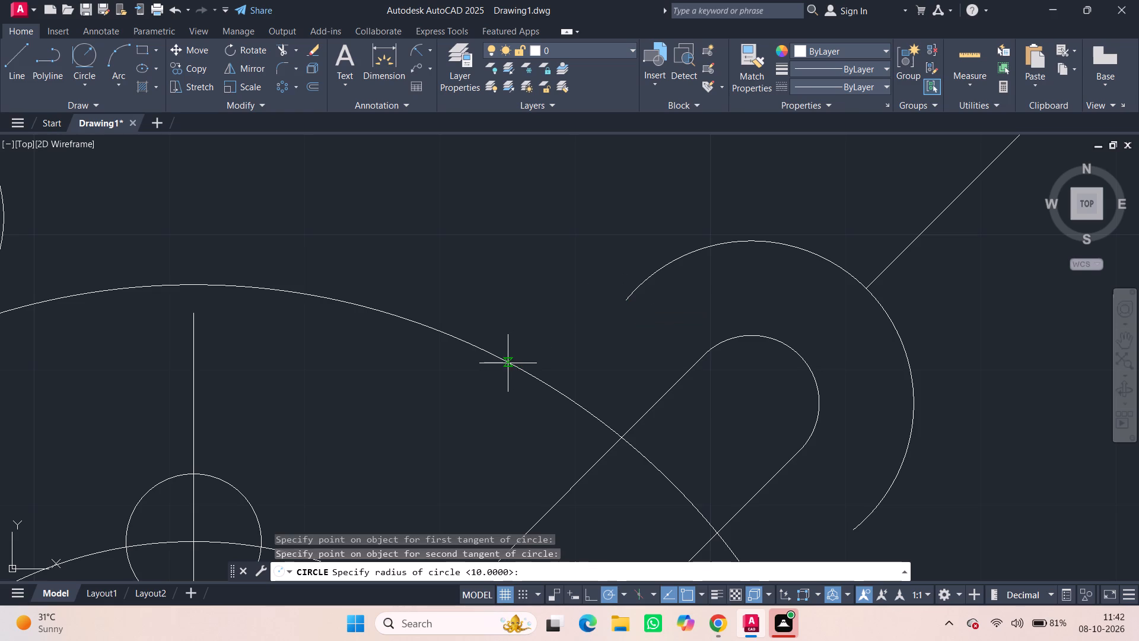
pyautogui.write('10')
pyautogui.press('Return')
# Draw a radius 10 circle tangent to the lower end of the upper-right lug arc and the radius 50 circle.
pyautogui.click(91, 44)
pyautogui.moveTo(857, 569); pyautogui.dragTo(842, 531, button='middle')
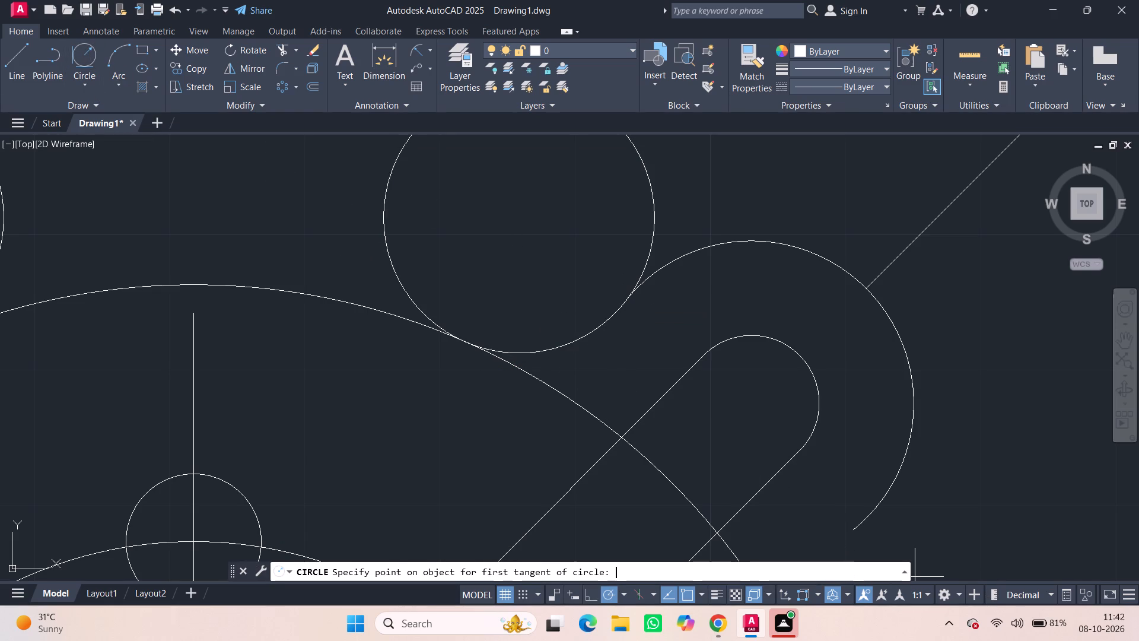
pyautogui.moveTo(842, 531); pyautogui.dragTo(820, 445, button='middle')
pyautogui.moveTo(833, 465); pyautogui.dragTo(852, 429, button='middle')
pyautogui.moveTo(841, 465); pyautogui.dragTo(844, 360)
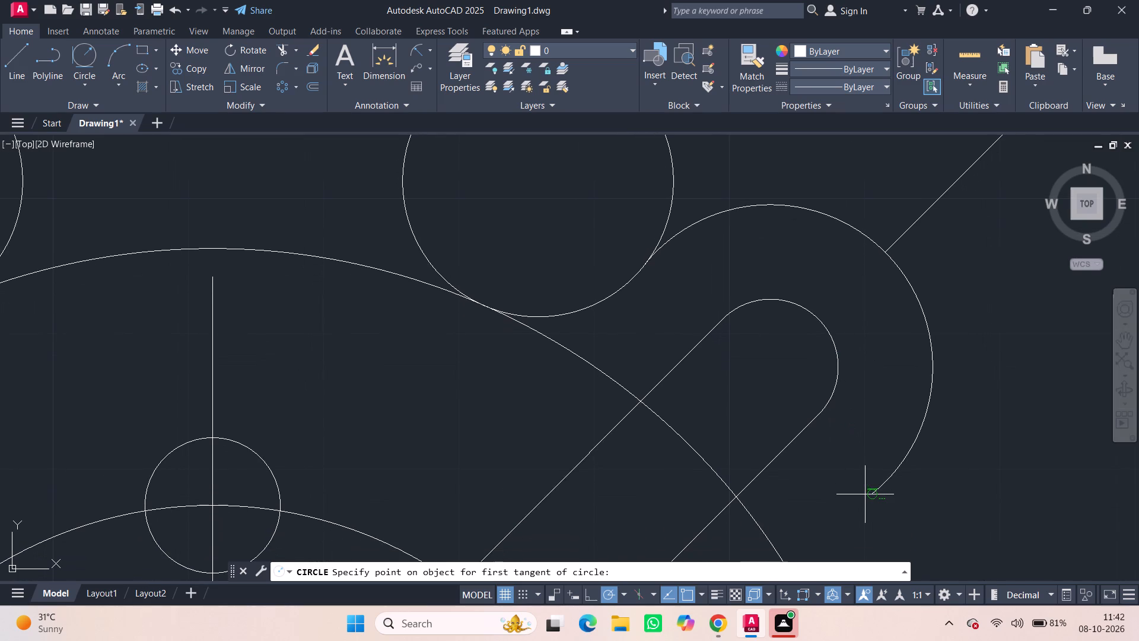
pyautogui.click(877, 490)
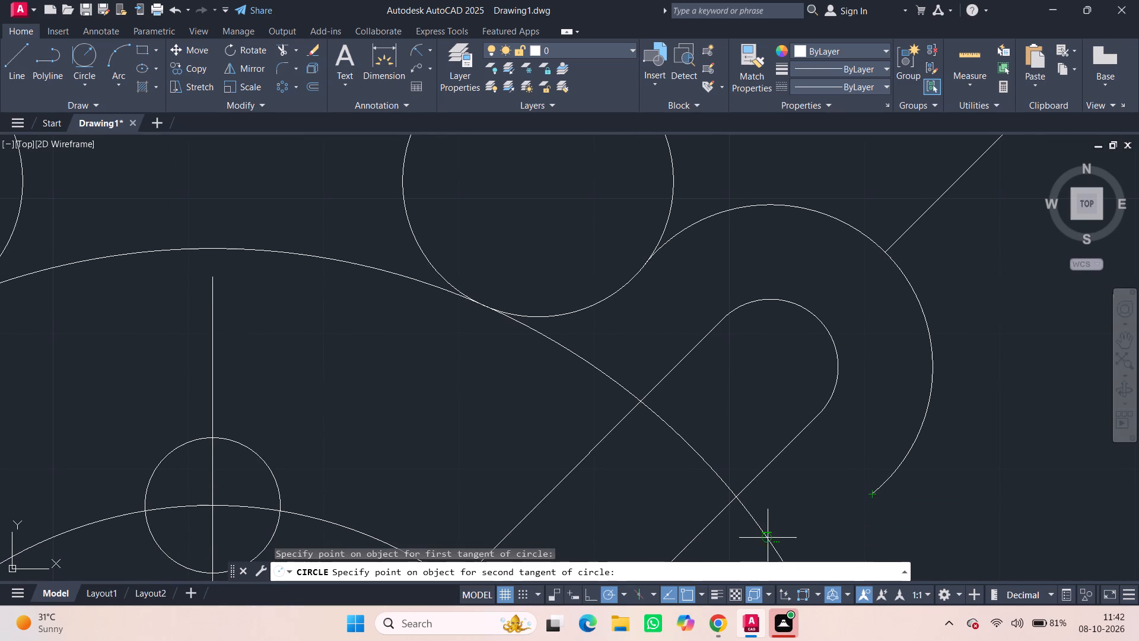
pyautogui.click(767, 540)
pyautogui.write('10')
pyautogui.press('Return')
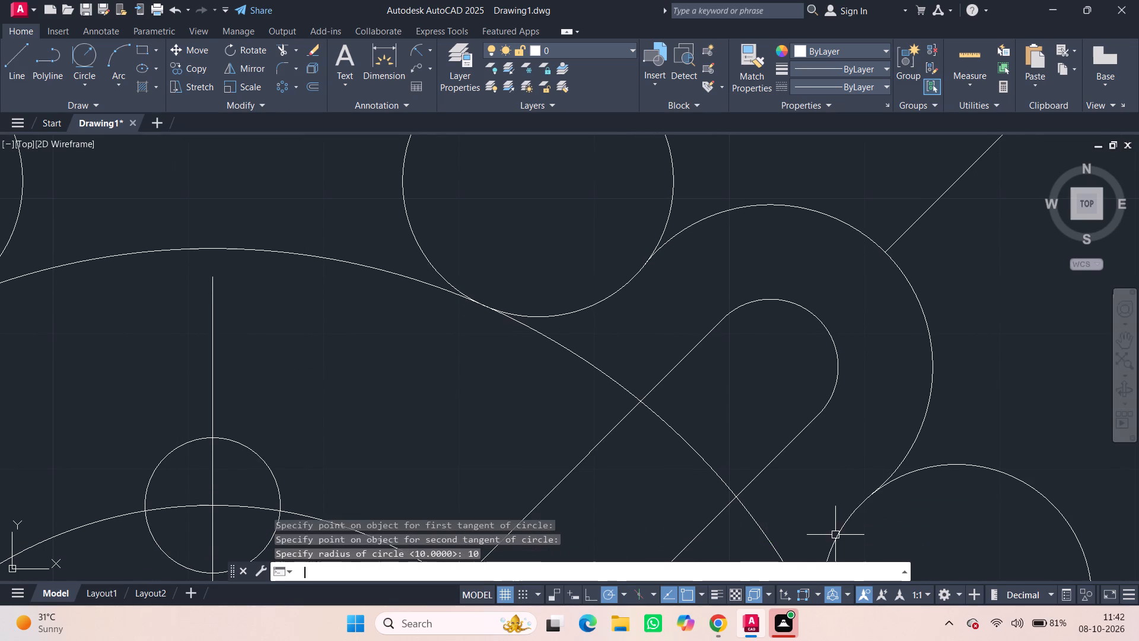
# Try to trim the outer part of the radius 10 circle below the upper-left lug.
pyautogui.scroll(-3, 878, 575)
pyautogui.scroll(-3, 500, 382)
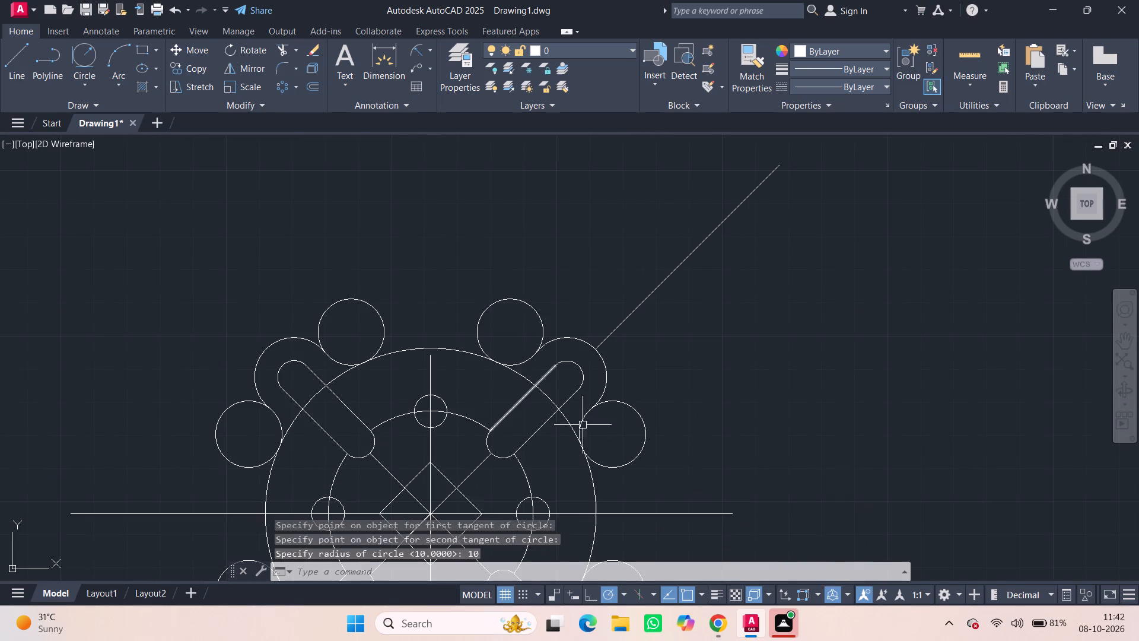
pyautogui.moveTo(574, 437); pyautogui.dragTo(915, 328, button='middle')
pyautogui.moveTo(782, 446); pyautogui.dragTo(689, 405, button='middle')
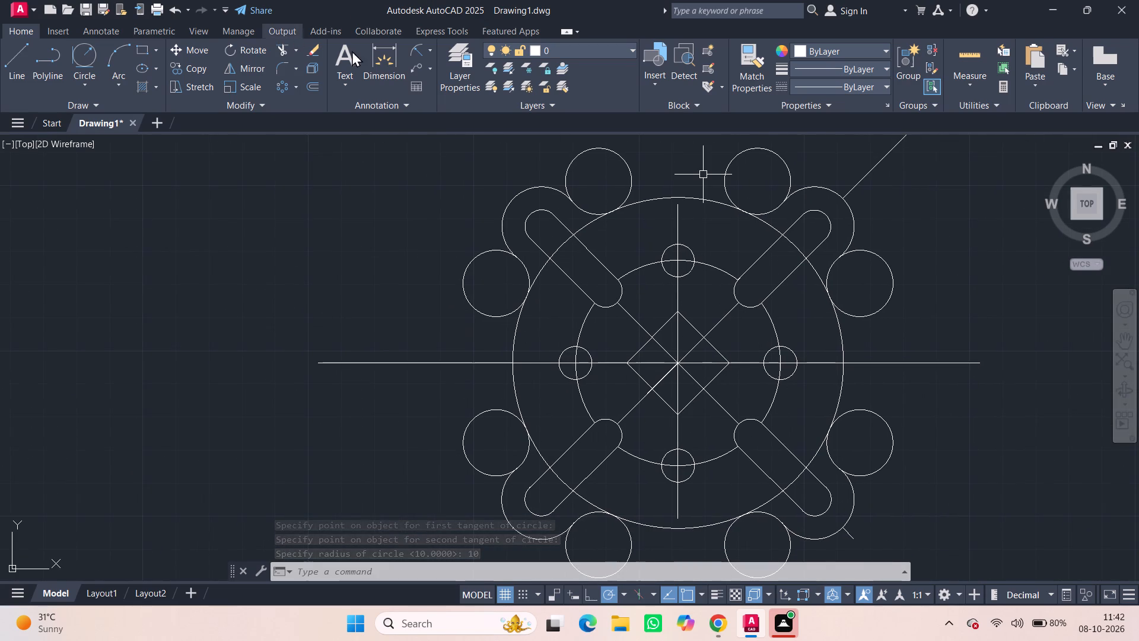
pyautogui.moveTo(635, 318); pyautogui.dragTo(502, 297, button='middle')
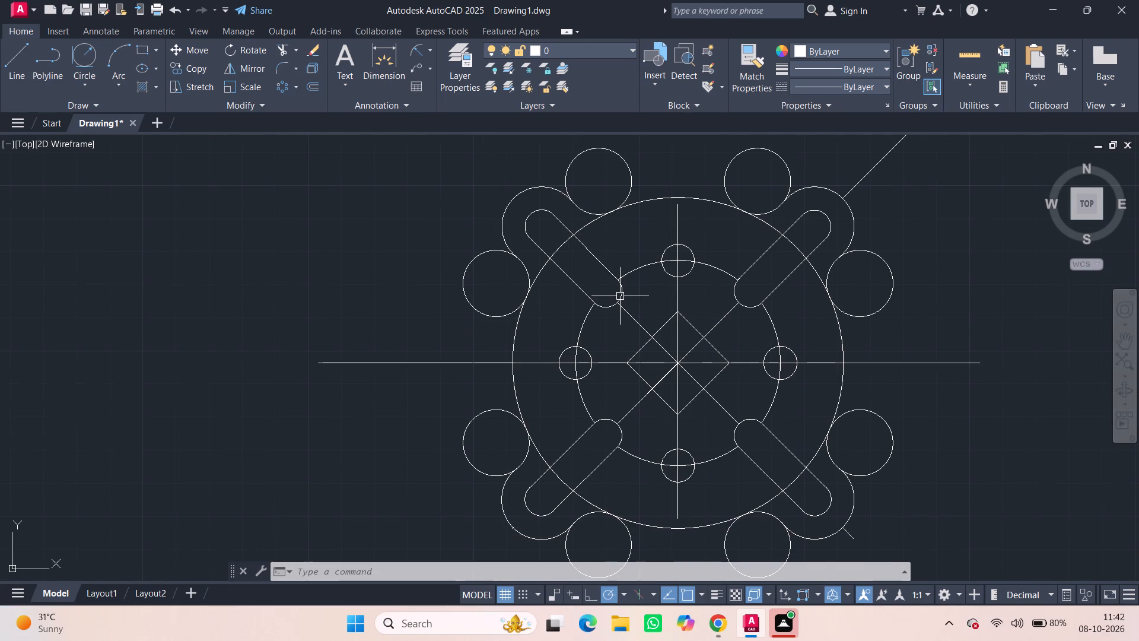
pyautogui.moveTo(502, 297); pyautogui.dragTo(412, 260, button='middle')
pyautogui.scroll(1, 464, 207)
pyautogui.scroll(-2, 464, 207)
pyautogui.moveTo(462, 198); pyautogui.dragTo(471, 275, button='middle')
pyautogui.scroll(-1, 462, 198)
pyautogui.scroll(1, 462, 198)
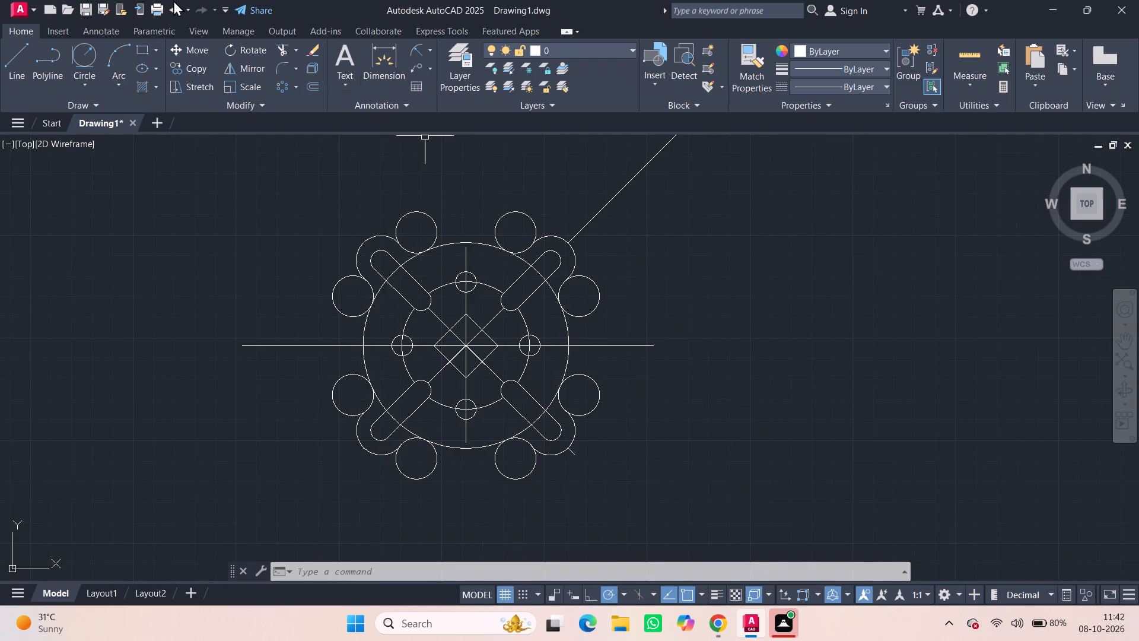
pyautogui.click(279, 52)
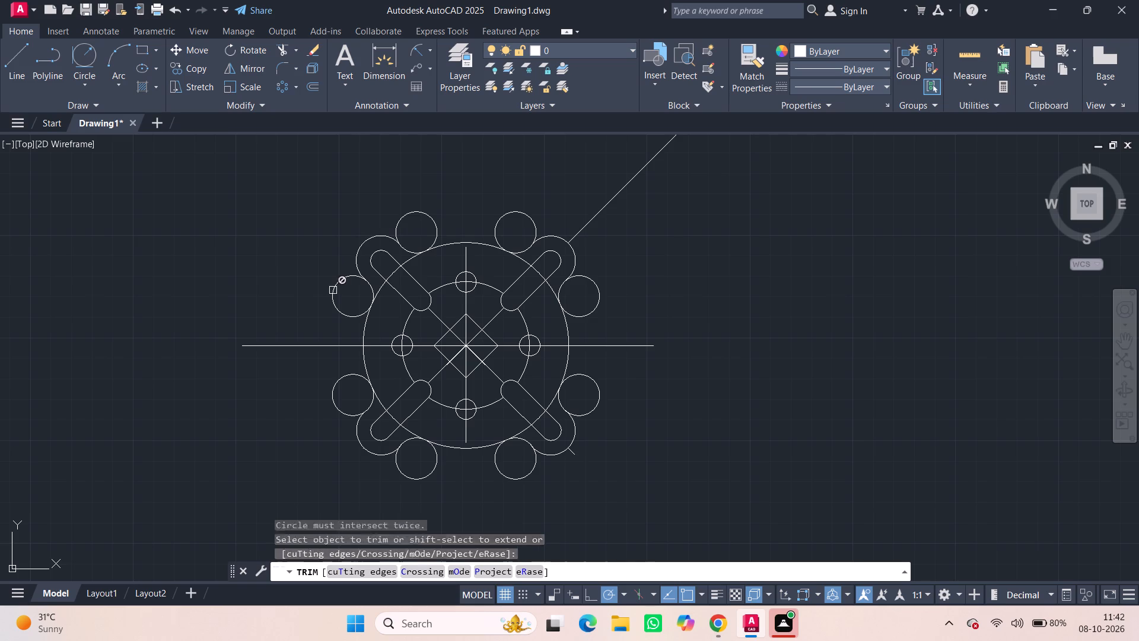
# Examine closely where the radius 10 circle below the upper-left lug meets the radius 50 circle.
pyautogui.scroll(2, 333, 291)
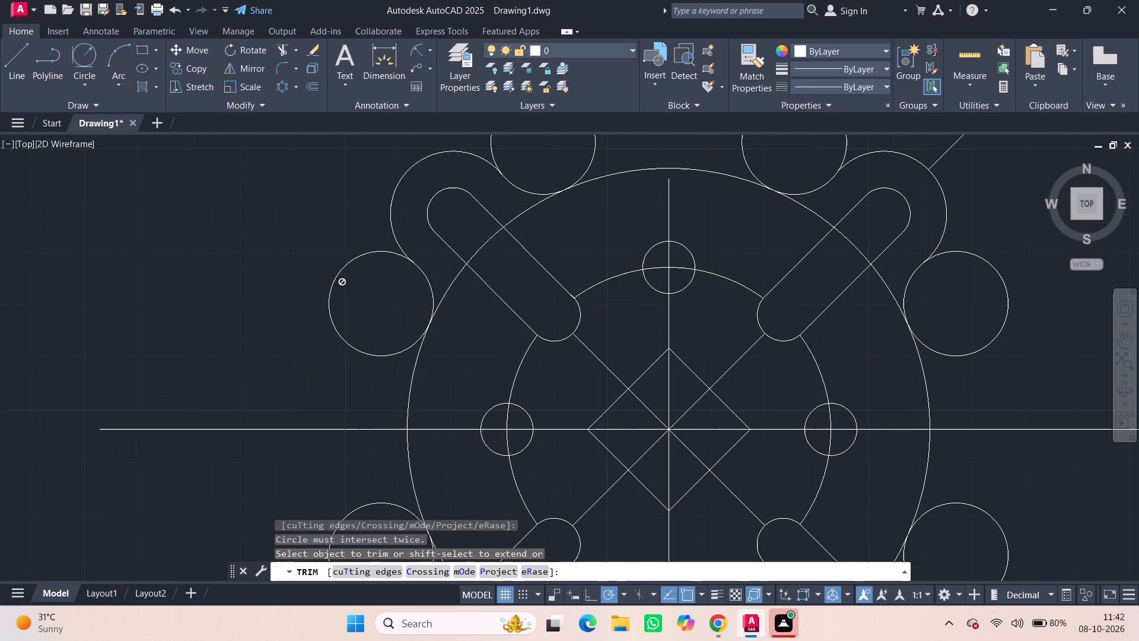
pyautogui.scroll(1, 423, 326)
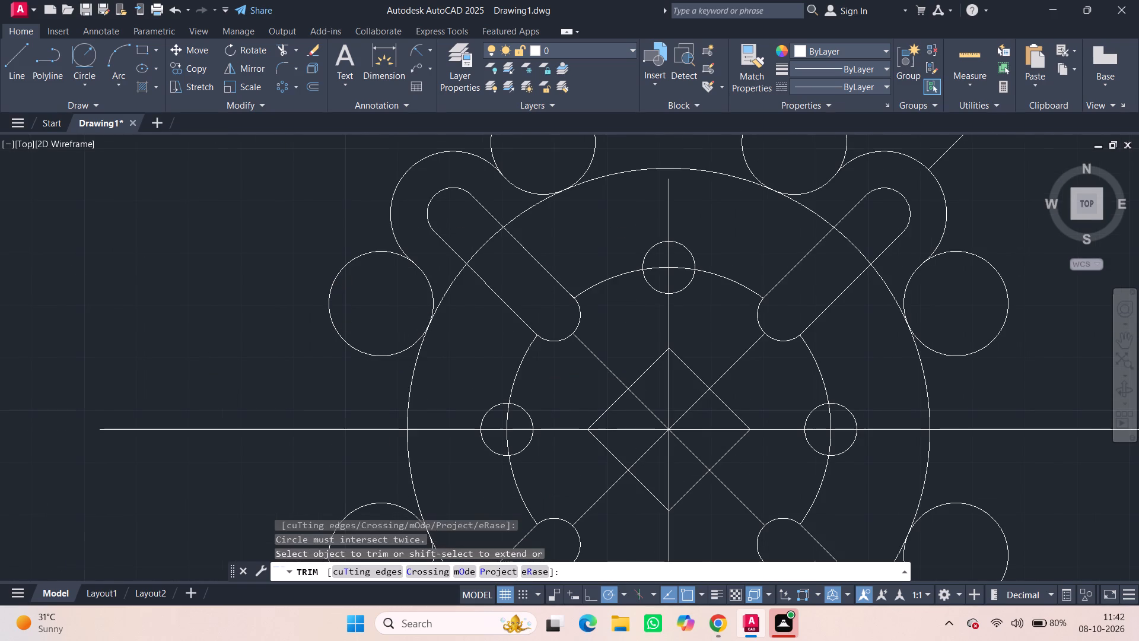
pyautogui.scroll(8, 423, 326)
pyautogui.scroll(2, 491, 333)
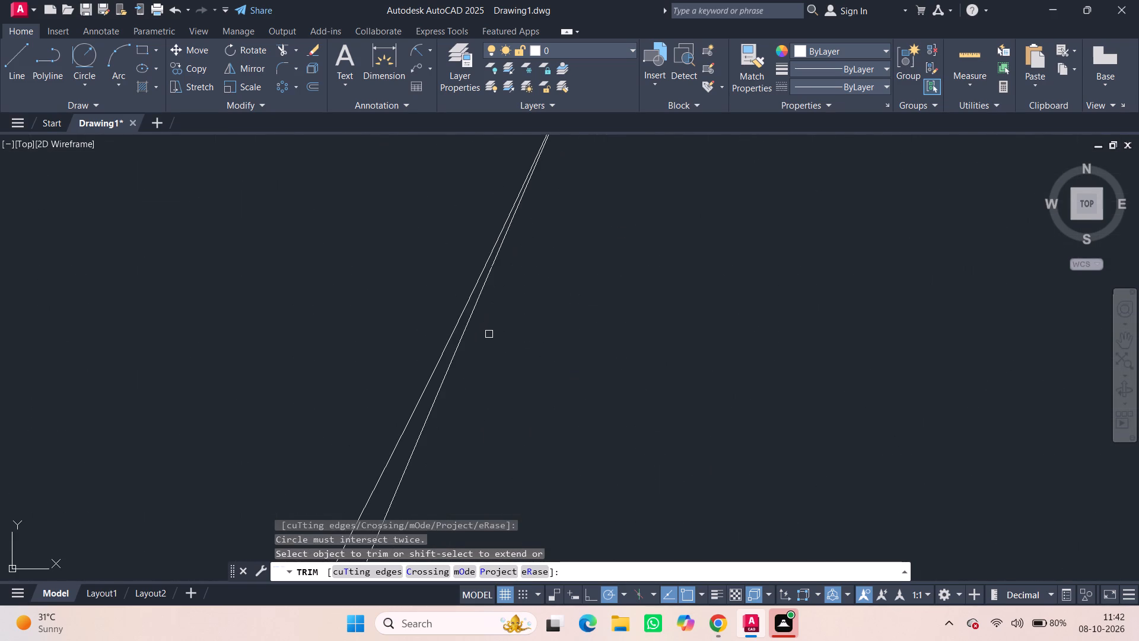
pyautogui.moveTo(495, 342); pyautogui.dragTo(465, 510, button='middle')
pyautogui.moveTo(552, 314); pyautogui.dragTo(524, 487, button='middle')
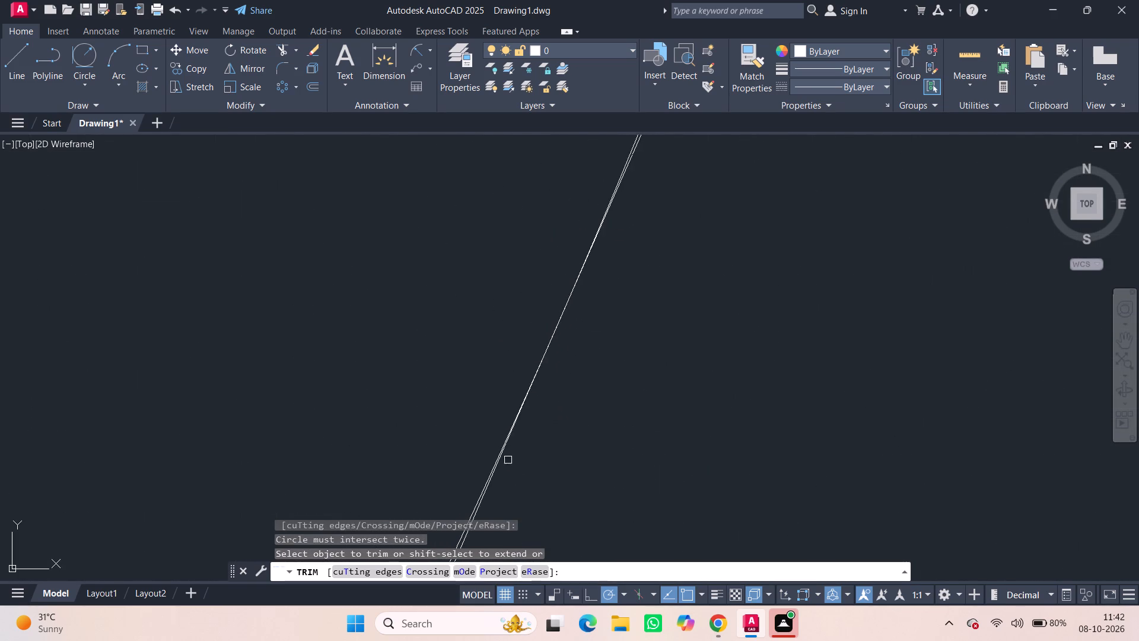
pyautogui.scroll(3, 499, 378)
pyautogui.scroll(3, 601, 382)
pyautogui.moveTo(696, 389); pyautogui.dragTo(626, 448, button='middle')
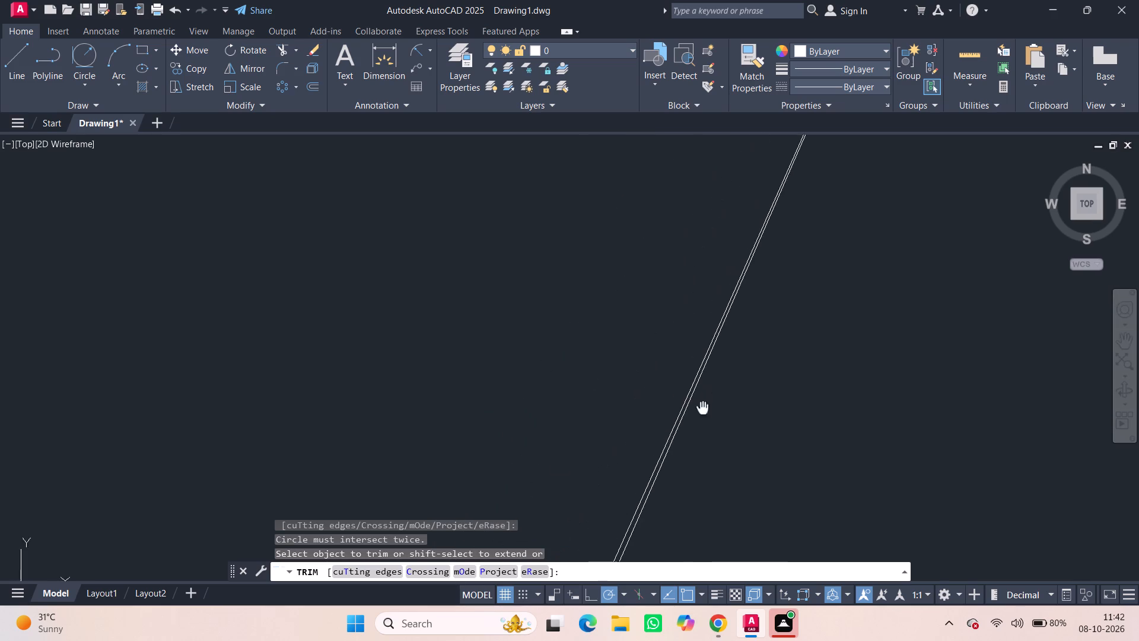
pyautogui.moveTo(626, 448); pyautogui.dragTo(429, 608, button='middle')
pyautogui.middleClick(453, 614)
pyautogui.moveTo(576, 316); pyautogui.dragTo(480, 533, button='middle')
pyautogui.scroll(3, 481, 388)
pyautogui.scroll(2, 561, 389)
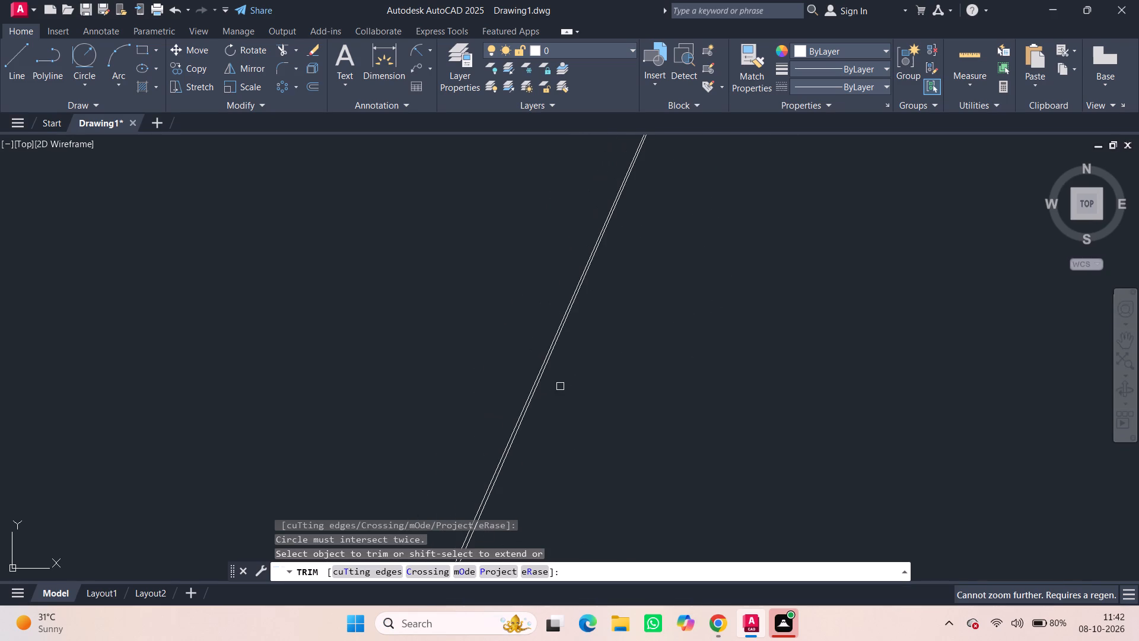
pyautogui.moveTo(557, 395); pyautogui.dragTo(507, 570, button='middle')
pyautogui.moveTo(556, 483); pyautogui.dragTo(507, 570, button='right')
pyautogui.moveTo(581, 337); pyautogui.dragTo(583, 345, button='middle')
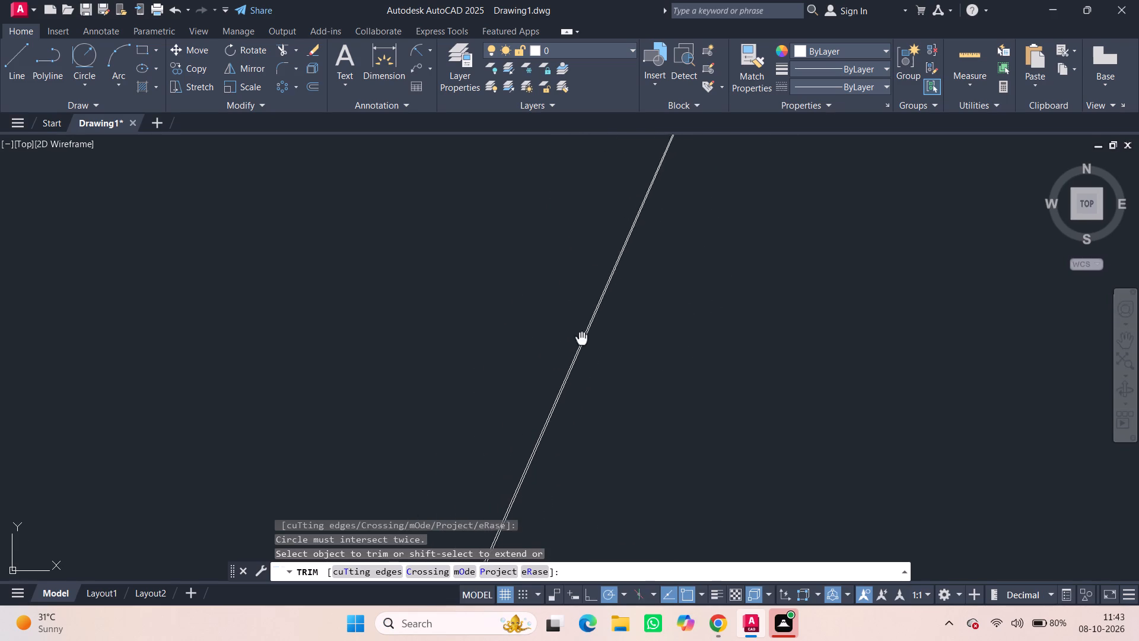
pyautogui.moveTo(583, 345); pyautogui.dragTo(425, 559, button='middle')
pyautogui.scroll(1, 425, 559)
pyautogui.scroll(-7, 473, 421)
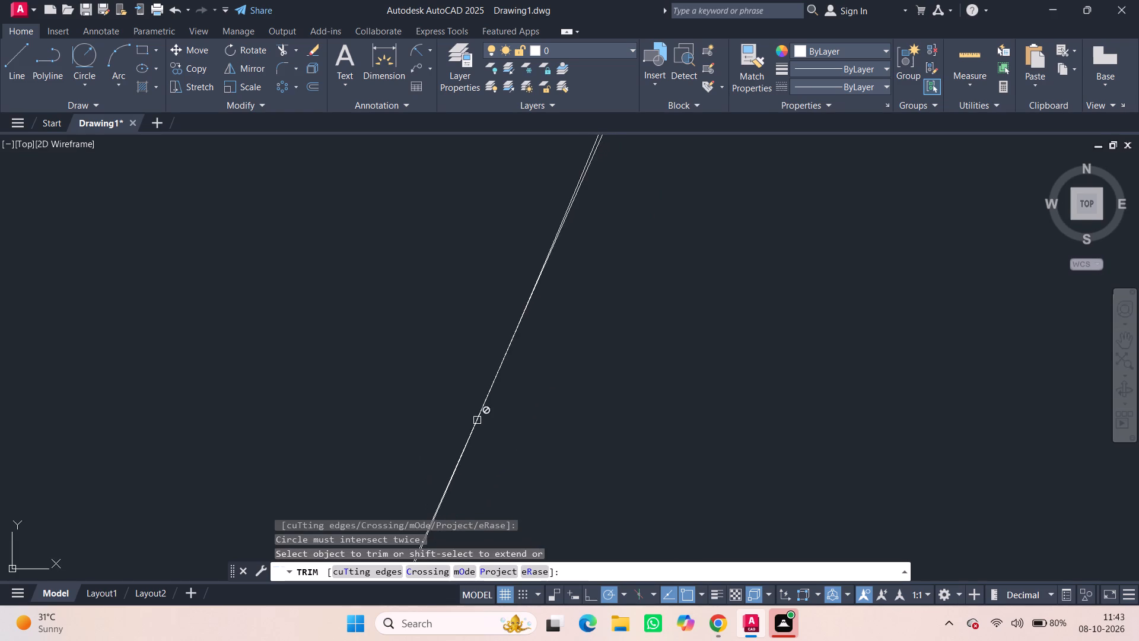
pyautogui.scroll(-7, 477, 421)
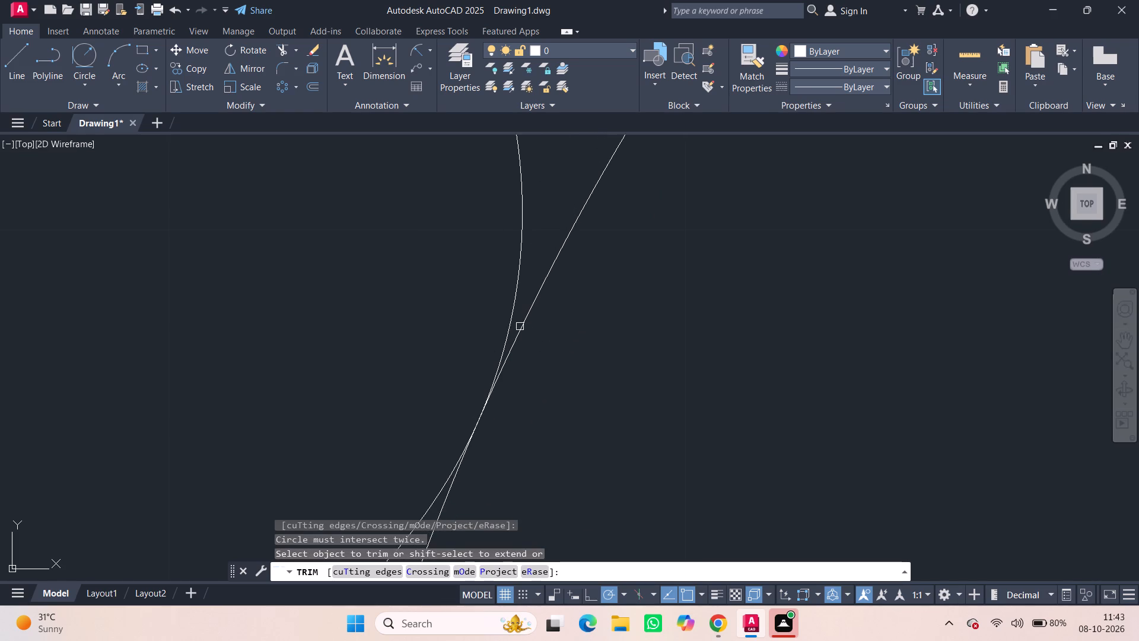
pyautogui.scroll(-4, 514, 335)
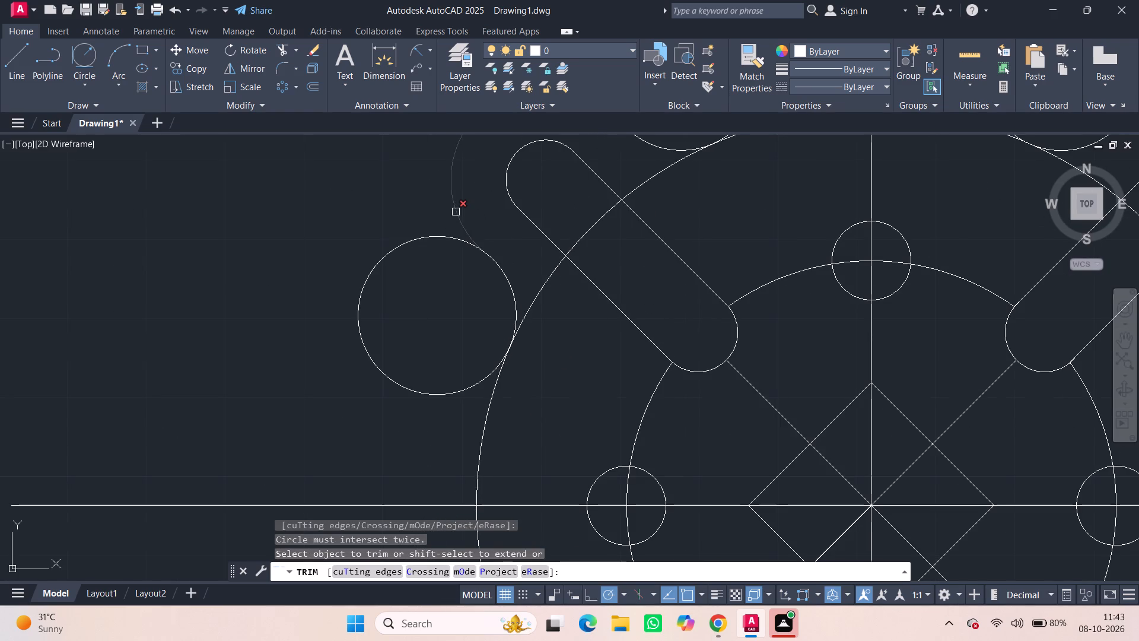
# Trim away the outer parts of the four radius 10 circles beside the two lower lugs, leaving only the blend arcs.
pyautogui.click(448, 239)
pyautogui.scroll(-1, 491, 371)
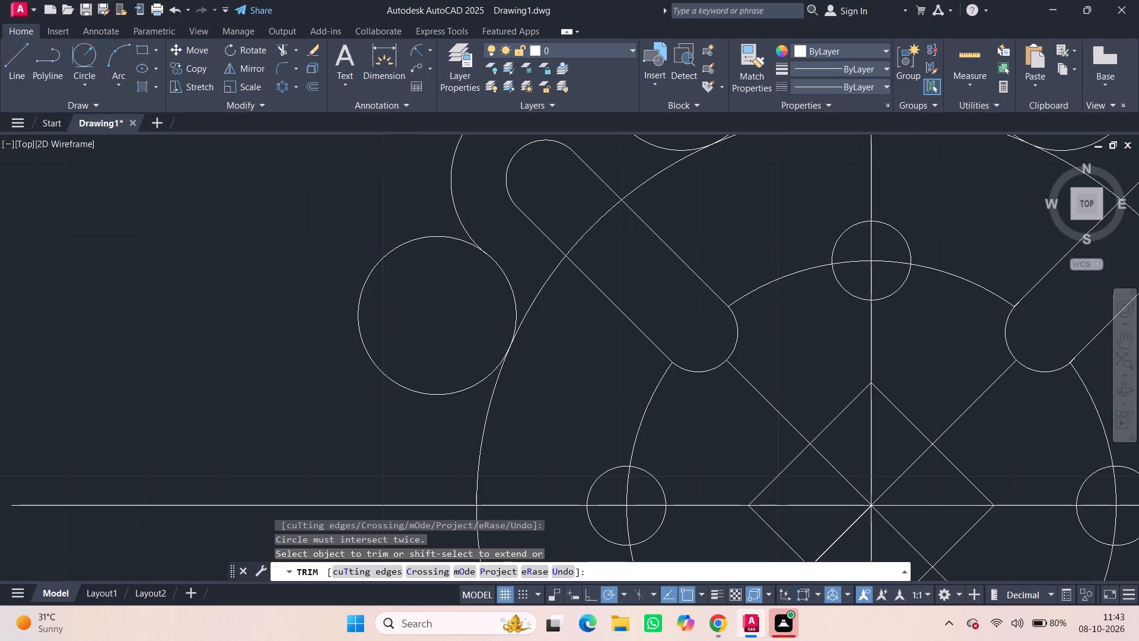
pyautogui.scroll(-2, 491, 371)
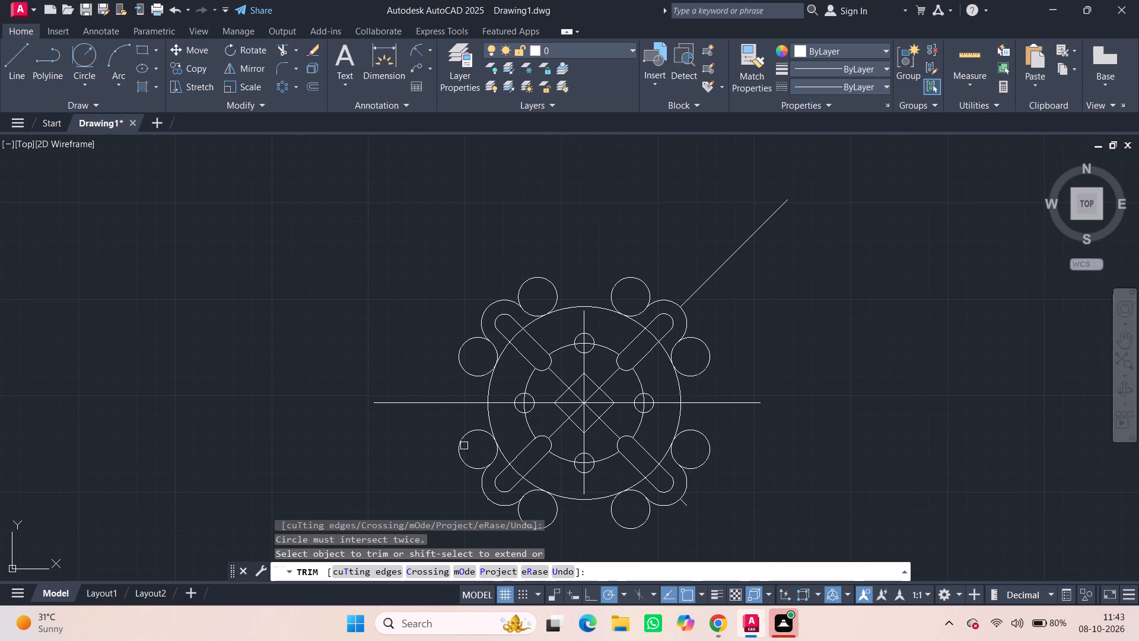
pyautogui.click(460, 443)
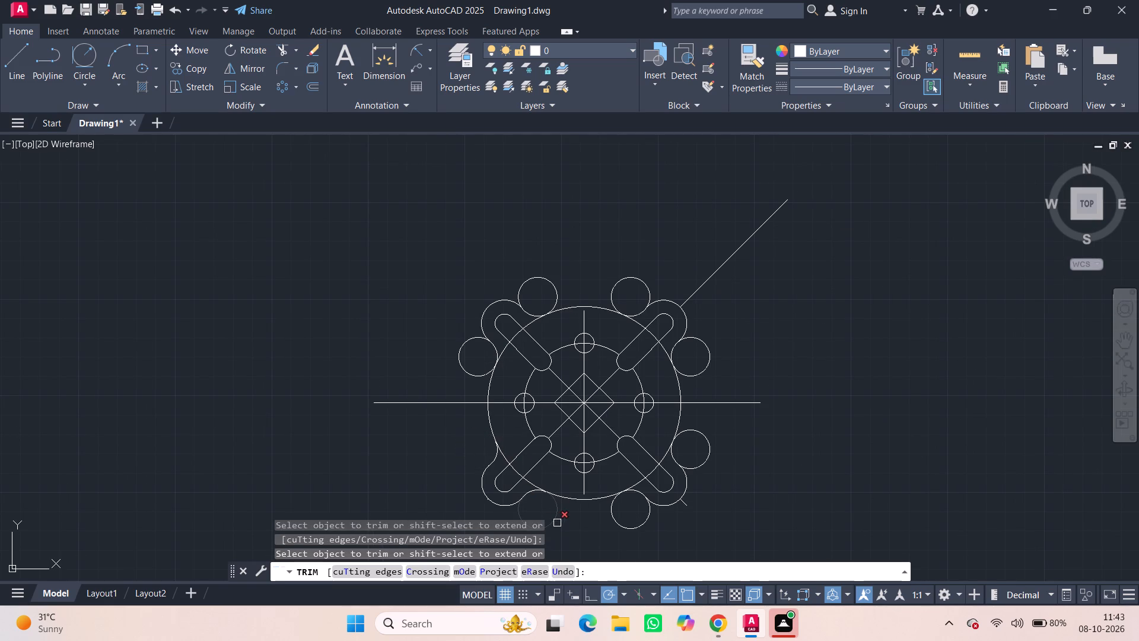
pyautogui.click(556, 523)
pyautogui.click(618, 524)
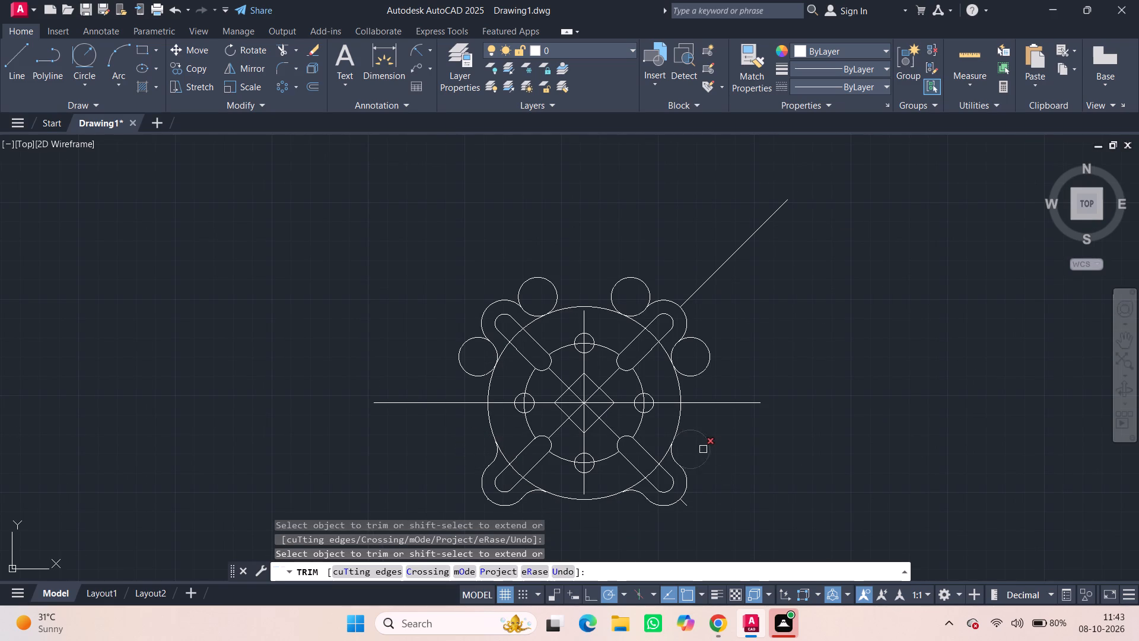
pyautogui.click(710, 450)
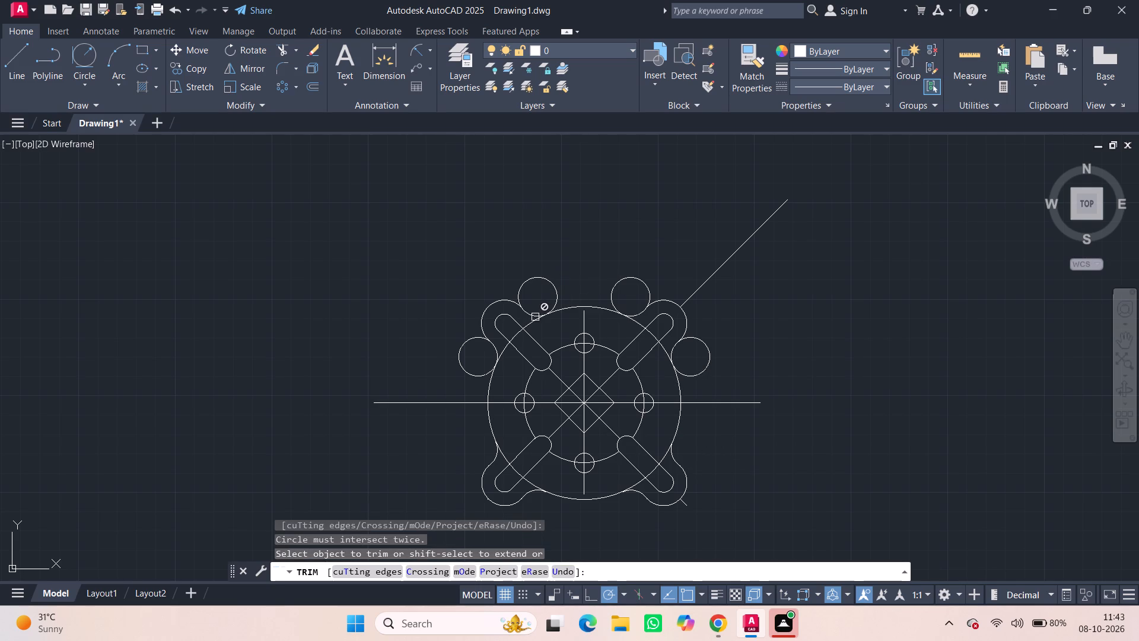
pyautogui.press('Escape')
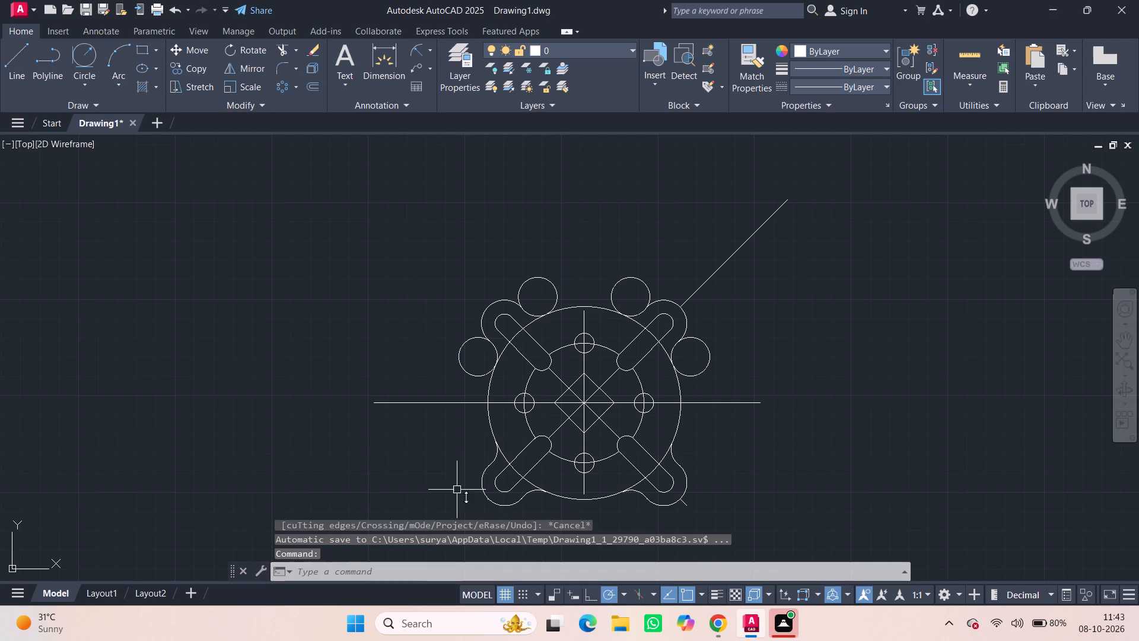
# Erase the short leftover diagonal line pieces outside the lower-right lug.
pyautogui.click(686, 506)
pyautogui.press('Delete')
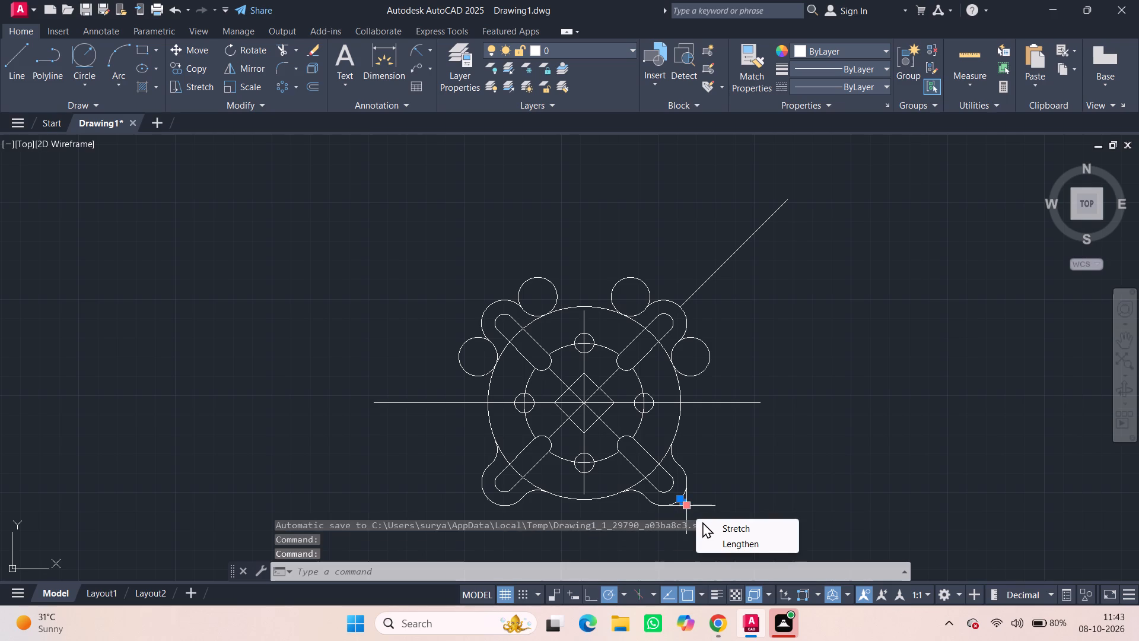
pyautogui.press('Delete')
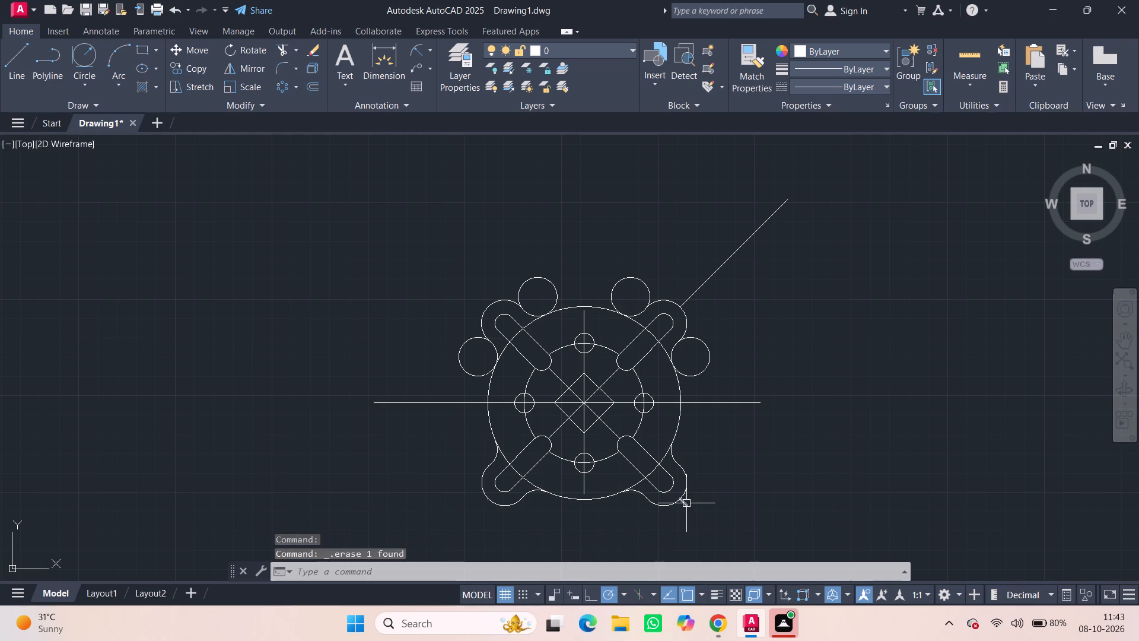
pyautogui.click(685, 506)
pyautogui.press('Delete')
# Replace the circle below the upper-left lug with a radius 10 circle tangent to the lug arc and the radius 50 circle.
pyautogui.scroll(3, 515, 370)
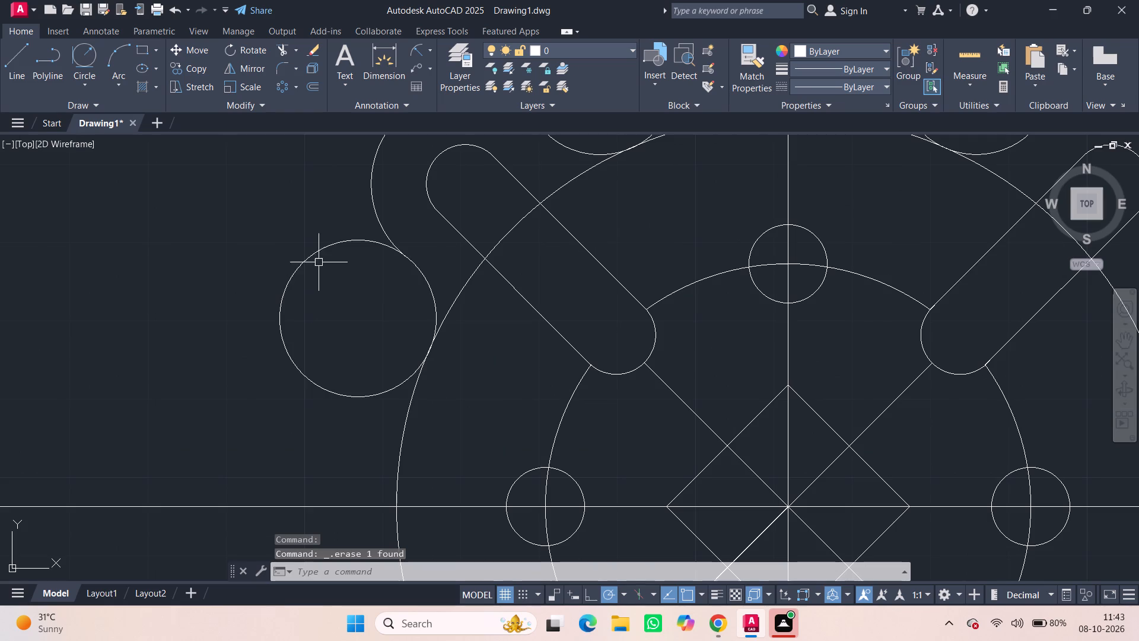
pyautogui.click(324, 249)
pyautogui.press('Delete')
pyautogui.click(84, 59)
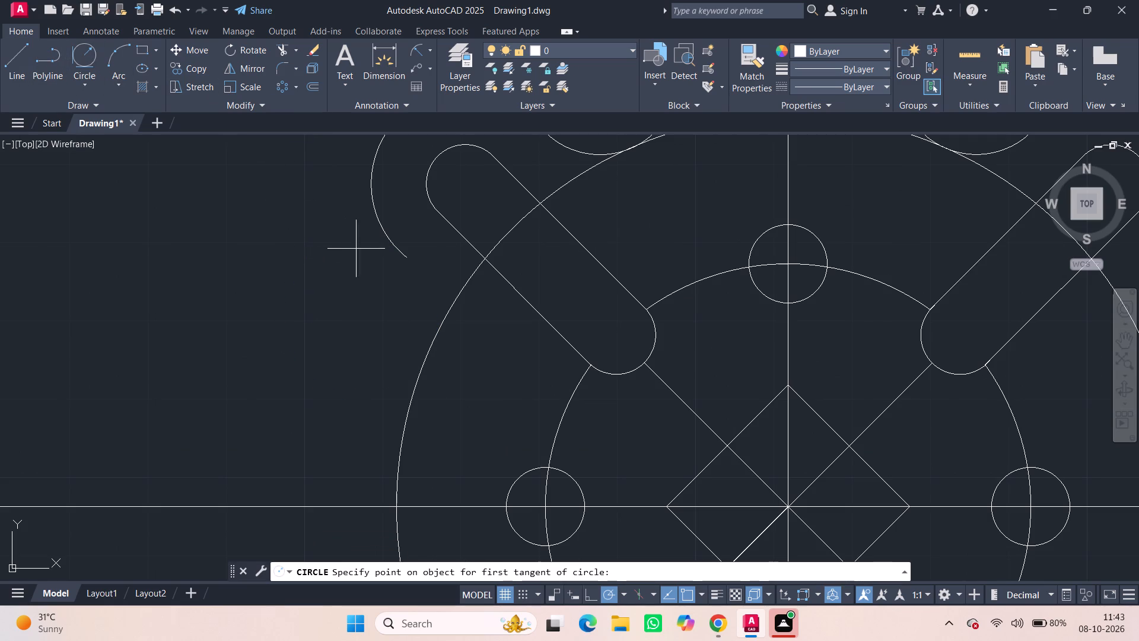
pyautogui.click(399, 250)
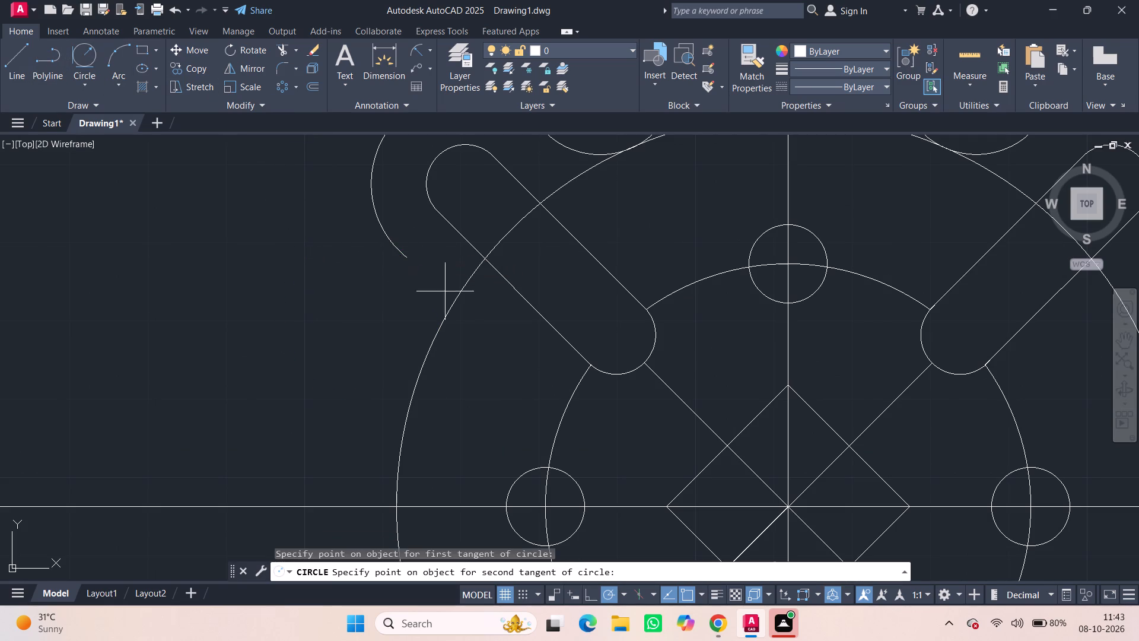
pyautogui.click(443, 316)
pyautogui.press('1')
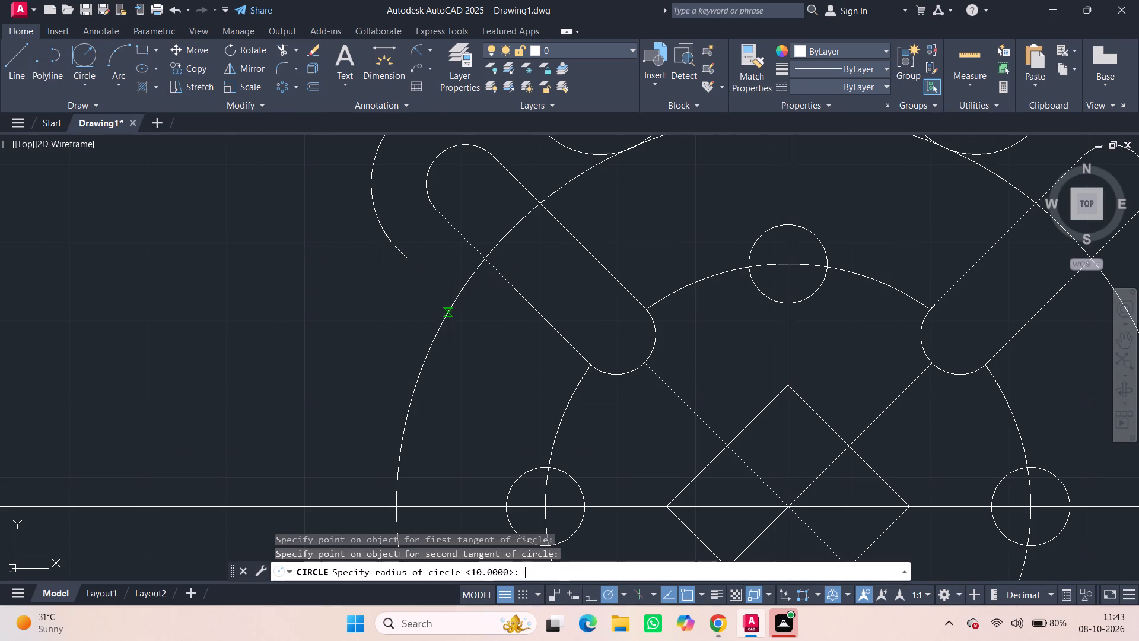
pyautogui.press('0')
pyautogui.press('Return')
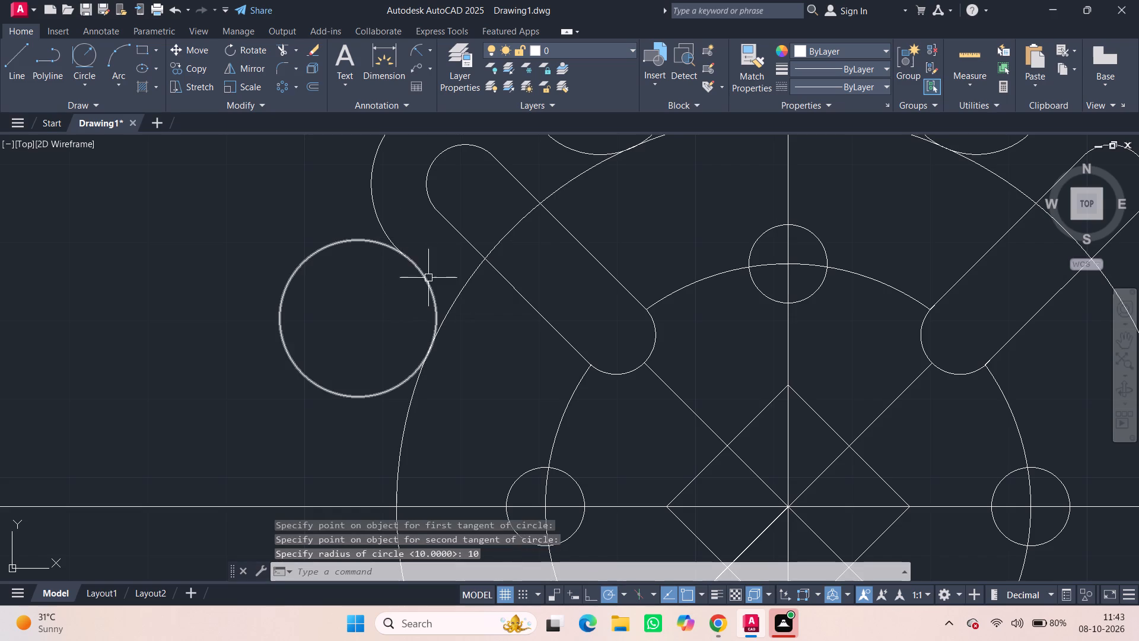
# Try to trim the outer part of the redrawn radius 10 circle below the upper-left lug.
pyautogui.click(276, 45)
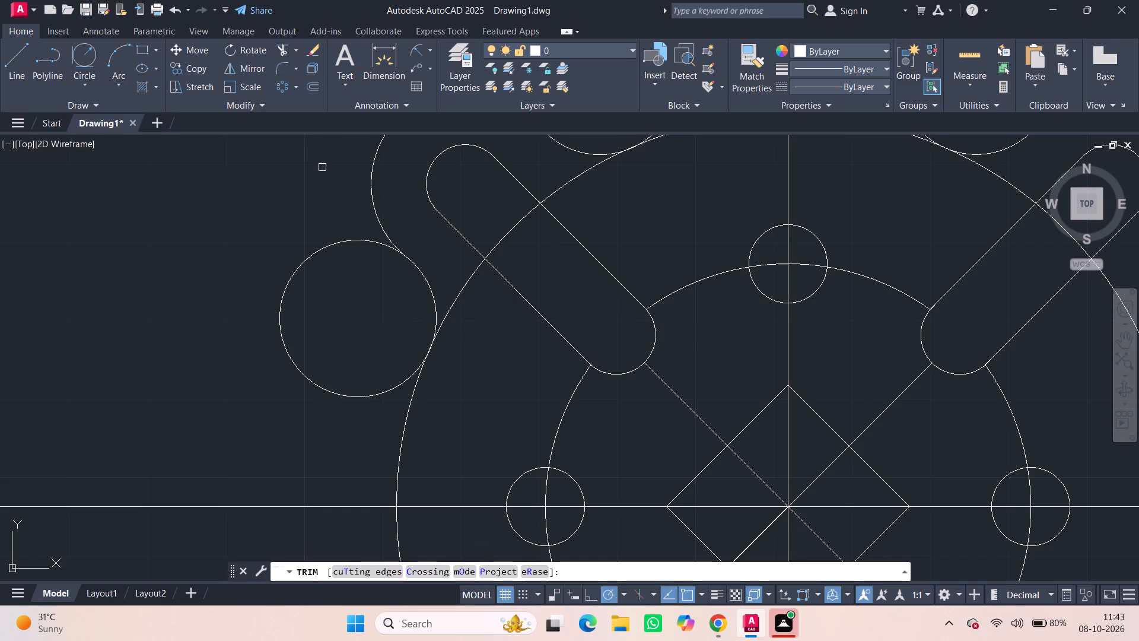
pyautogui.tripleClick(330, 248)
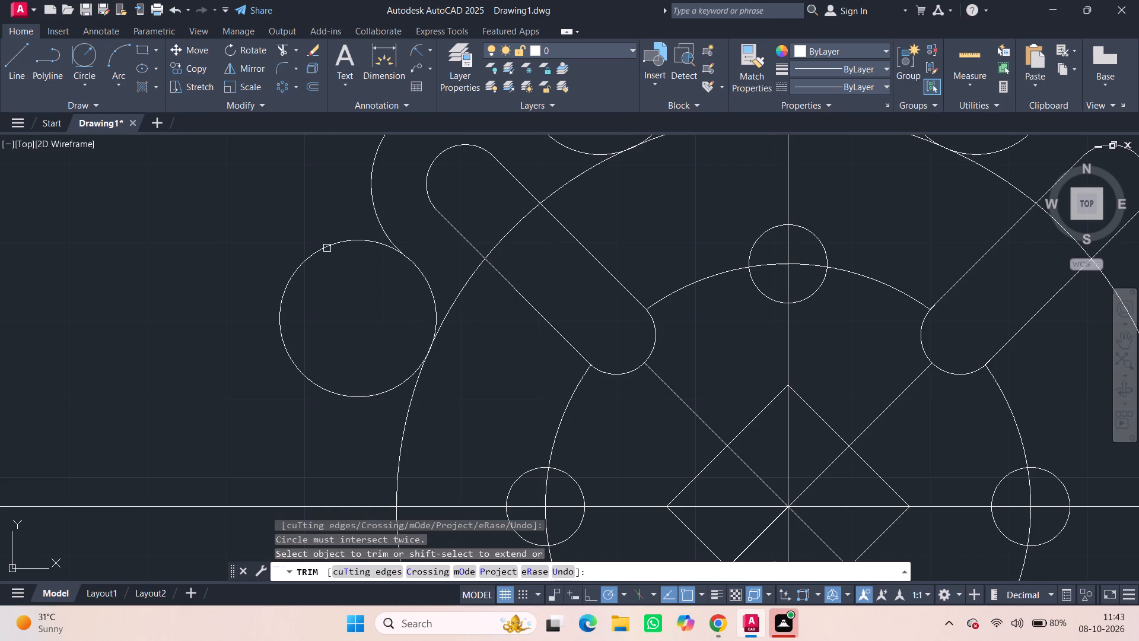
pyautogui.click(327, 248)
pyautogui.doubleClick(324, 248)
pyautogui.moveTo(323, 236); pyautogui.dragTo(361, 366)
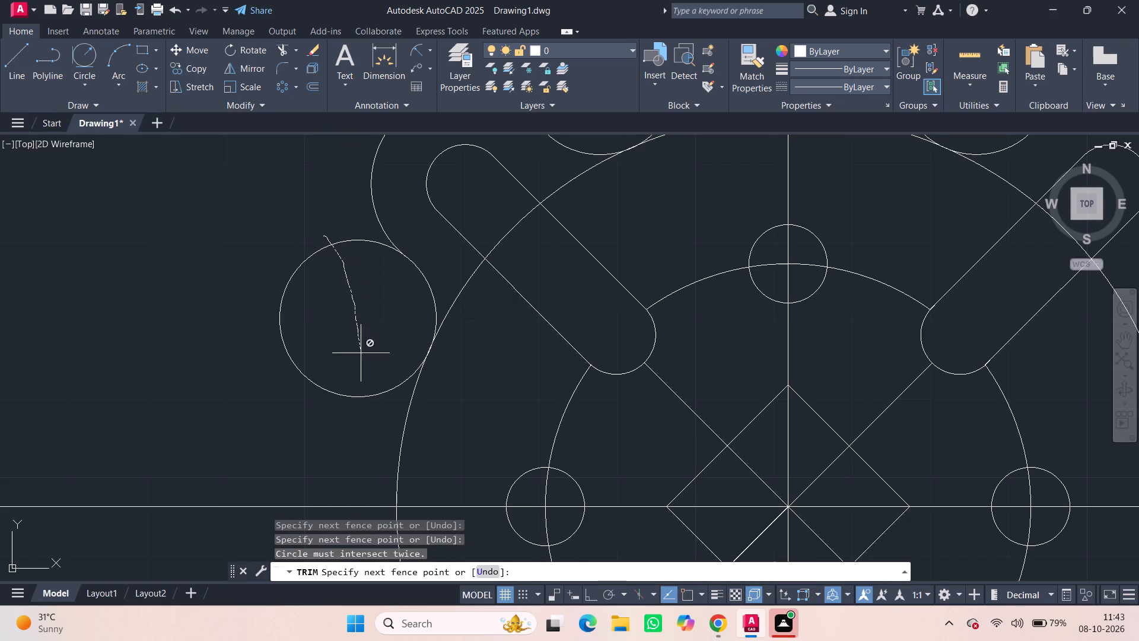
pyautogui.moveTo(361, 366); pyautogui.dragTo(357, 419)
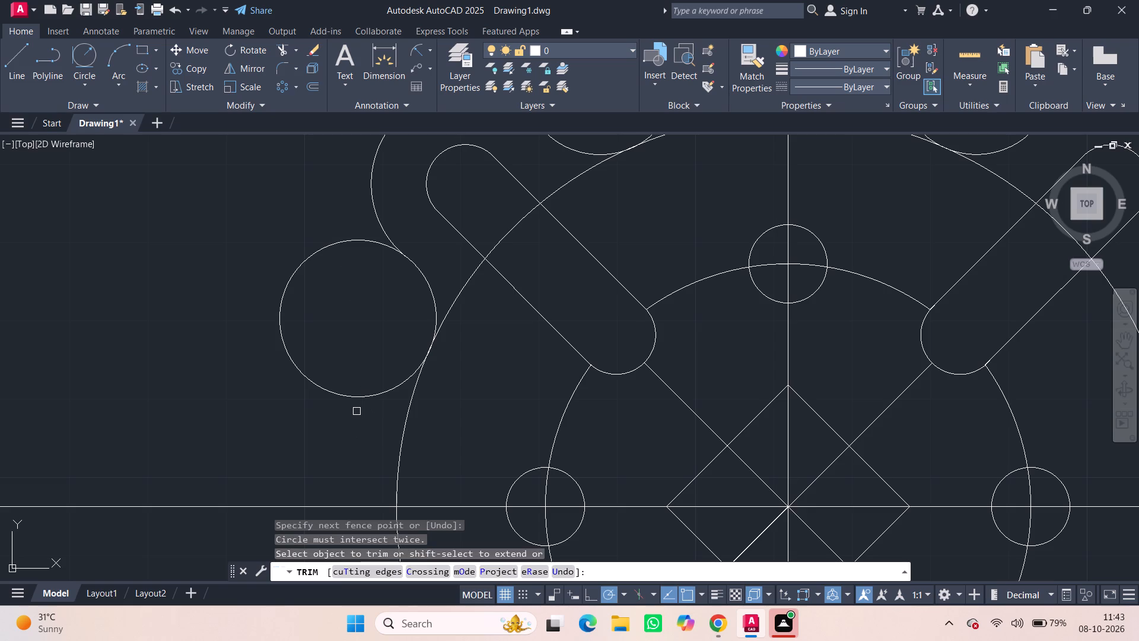
# Examine closely where the radius 10 circle meets the lower end of the upper-left lug arc.
pyautogui.scroll(3, 399, 306)
pyautogui.moveTo(407, 274); pyautogui.dragTo(430, 490, button='middle')
pyautogui.scroll(-1, 430, 490)
pyautogui.moveTo(430, 490); pyautogui.dragTo(434, 537, button='middle')
pyautogui.scroll(1, 434, 537)
pyautogui.scroll(3, 424, 372)
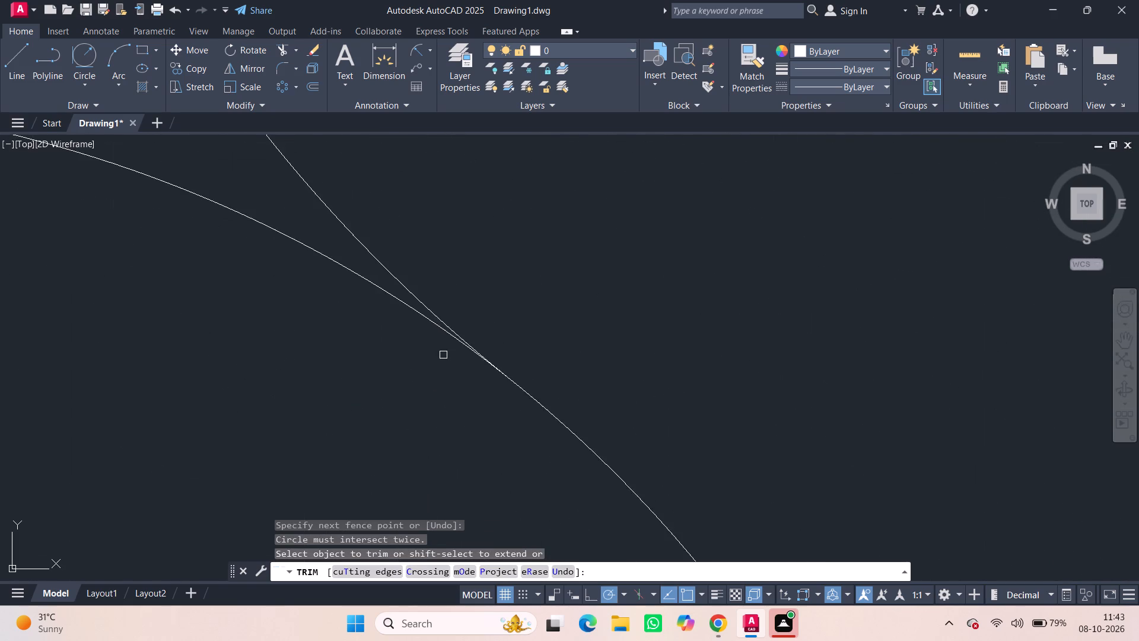
pyautogui.scroll(1, 444, 355)
pyautogui.scroll(-4, 473, 382)
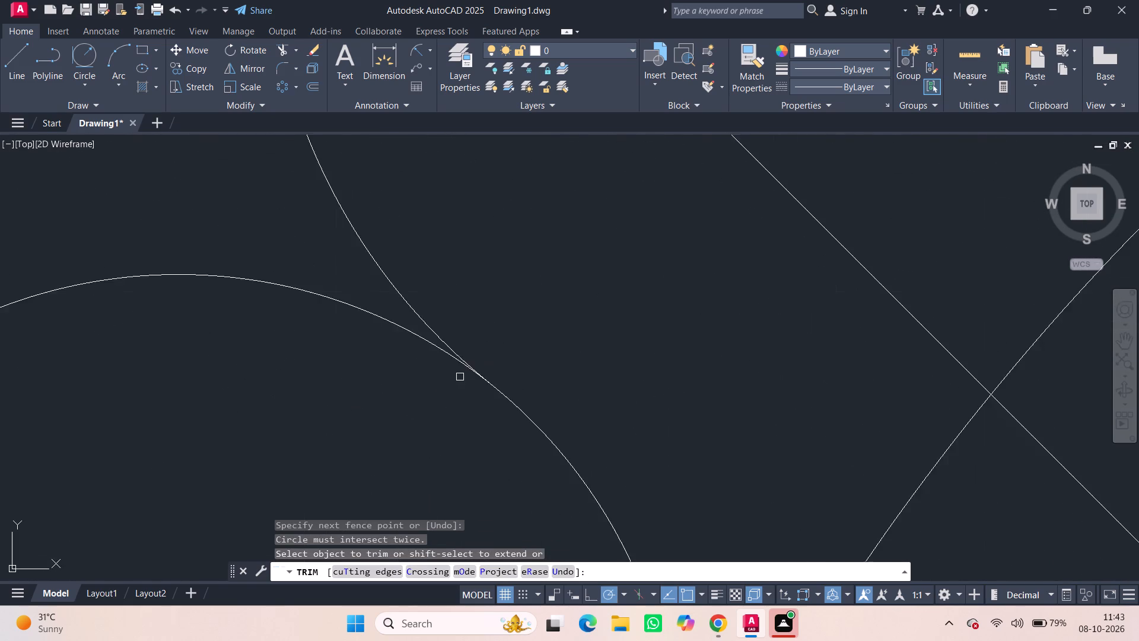
pyautogui.scroll(-3, 460, 377)
pyautogui.press('Escape')
# Erase the circle below the upper-left lug and redraw it at radius 10, tangent to the lug arc and the radius 50 circle.
pyautogui.click(413, 367)
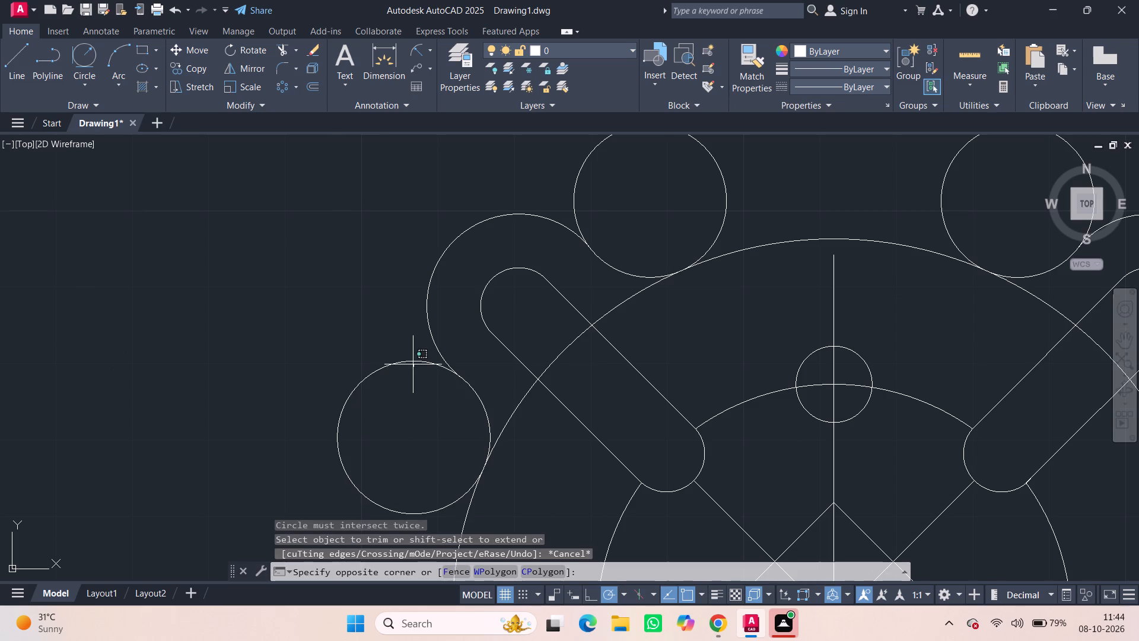
pyautogui.click(408, 358)
pyautogui.press('Delete')
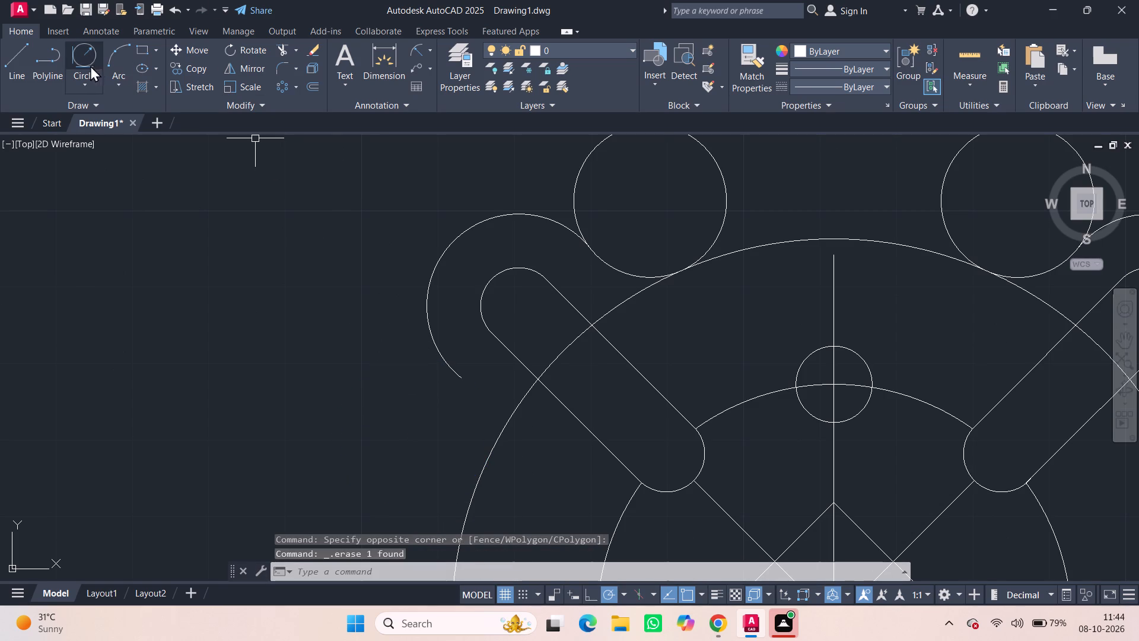
pyautogui.click(74, 50)
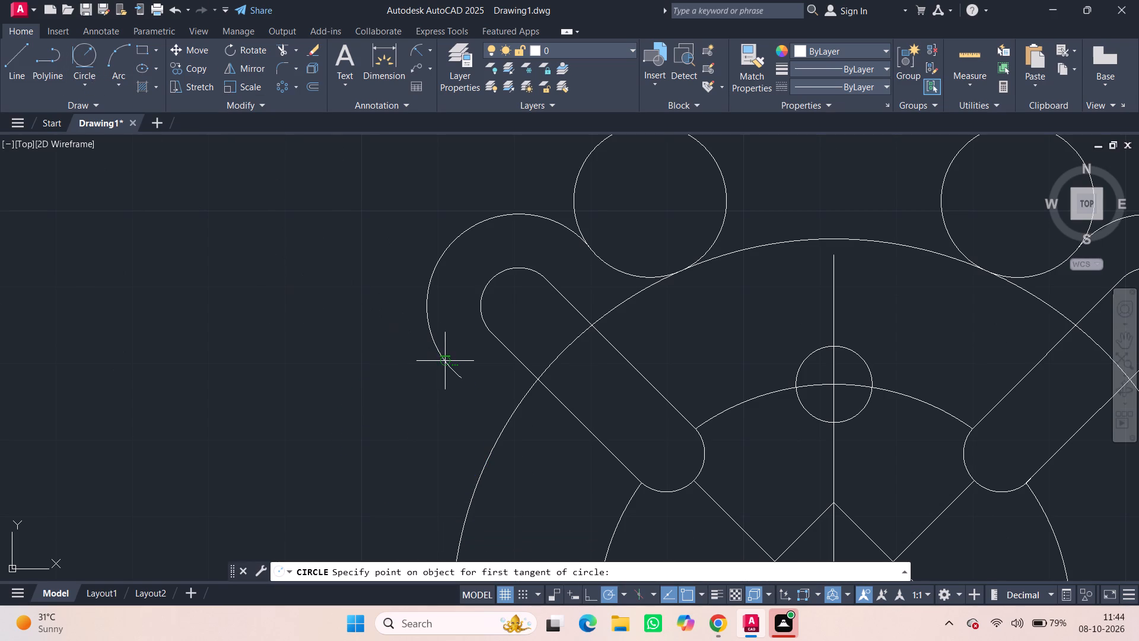
pyautogui.click(444, 363)
pyautogui.click(486, 457)
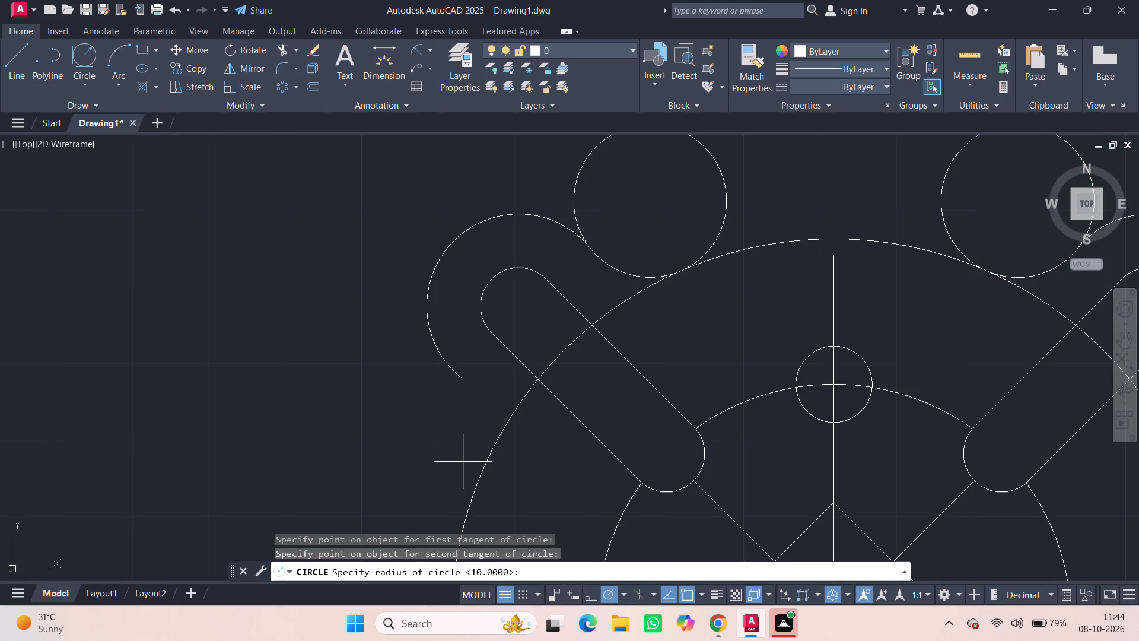
pyautogui.press('1')
pyautogui.press('0')
pyautogui.press('Return')
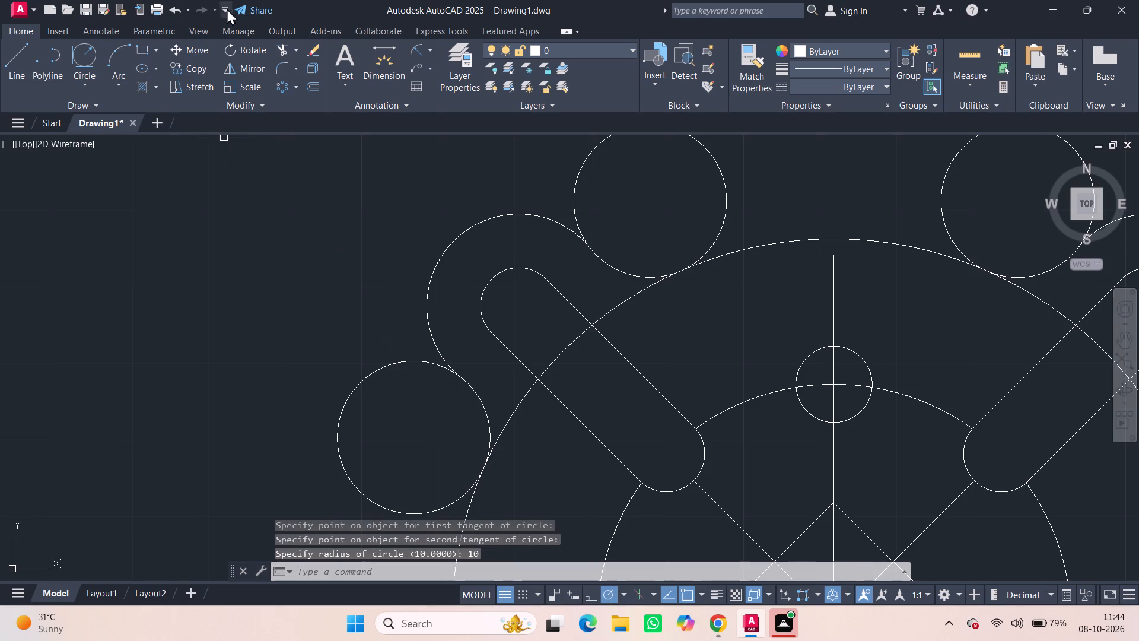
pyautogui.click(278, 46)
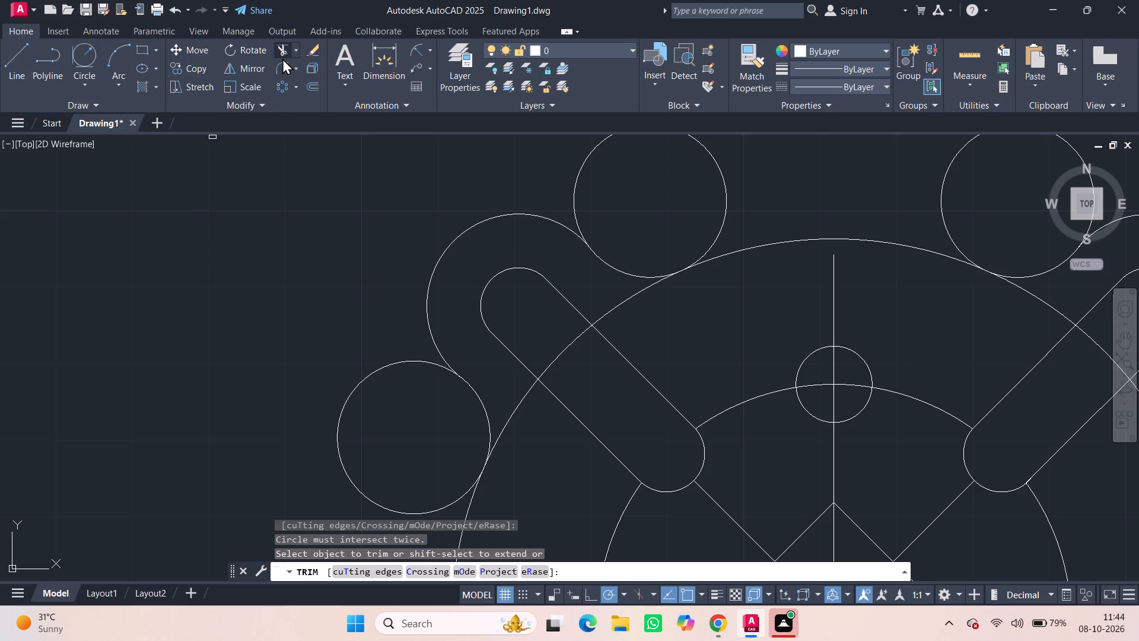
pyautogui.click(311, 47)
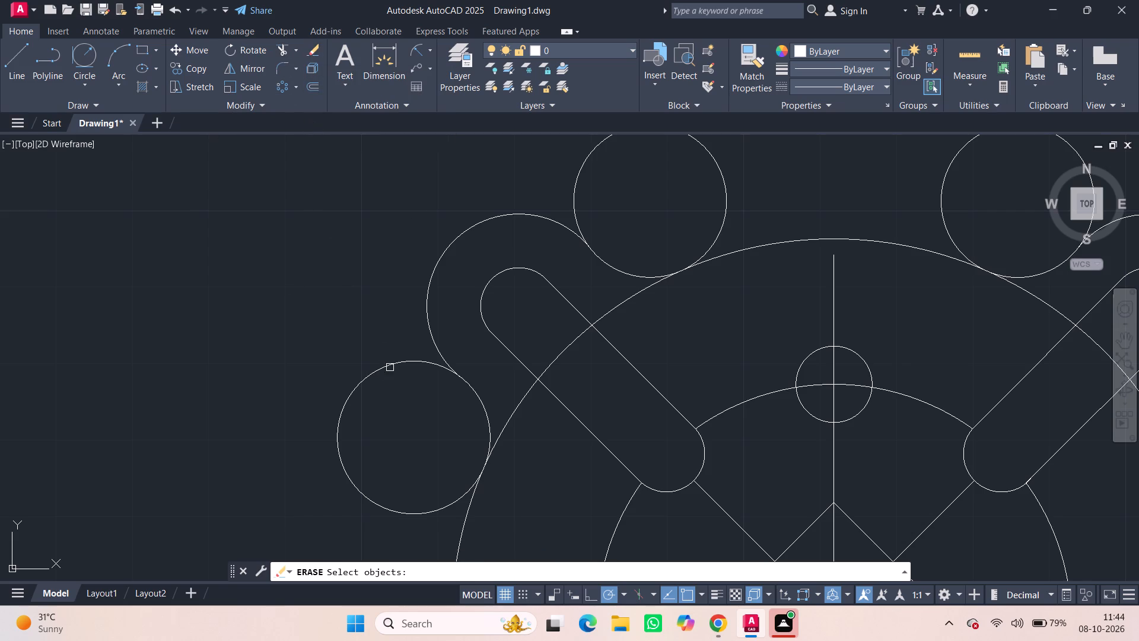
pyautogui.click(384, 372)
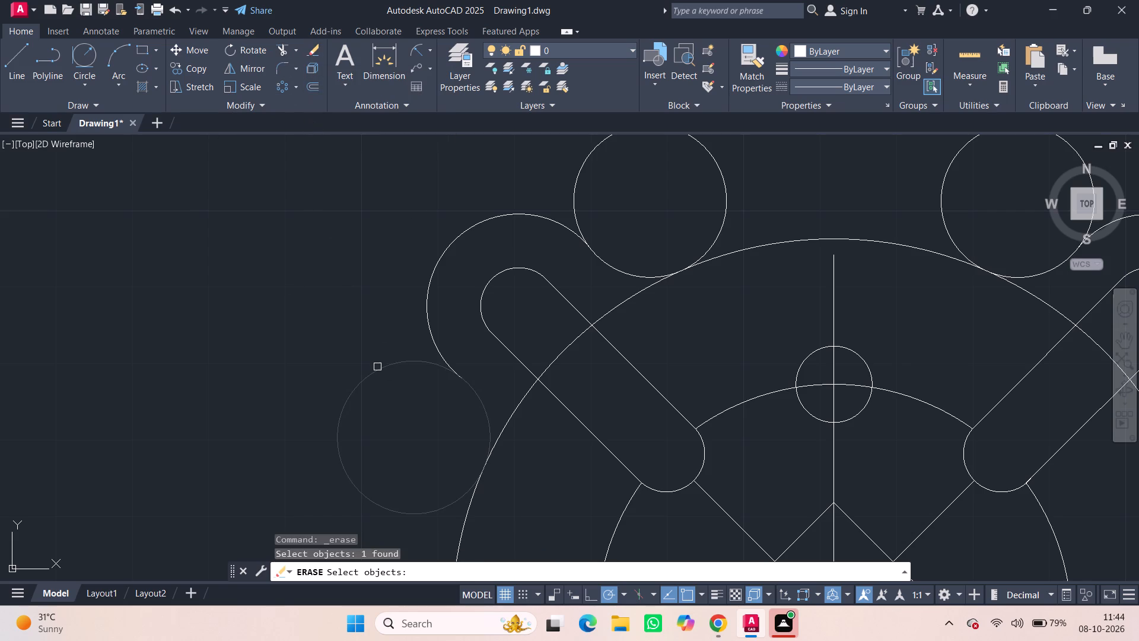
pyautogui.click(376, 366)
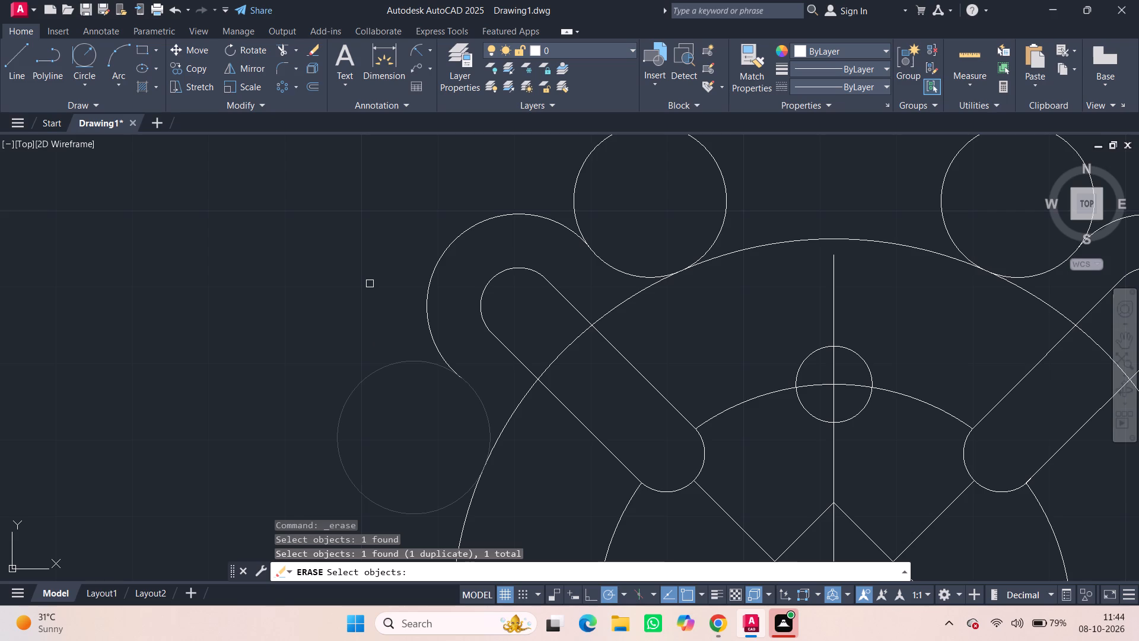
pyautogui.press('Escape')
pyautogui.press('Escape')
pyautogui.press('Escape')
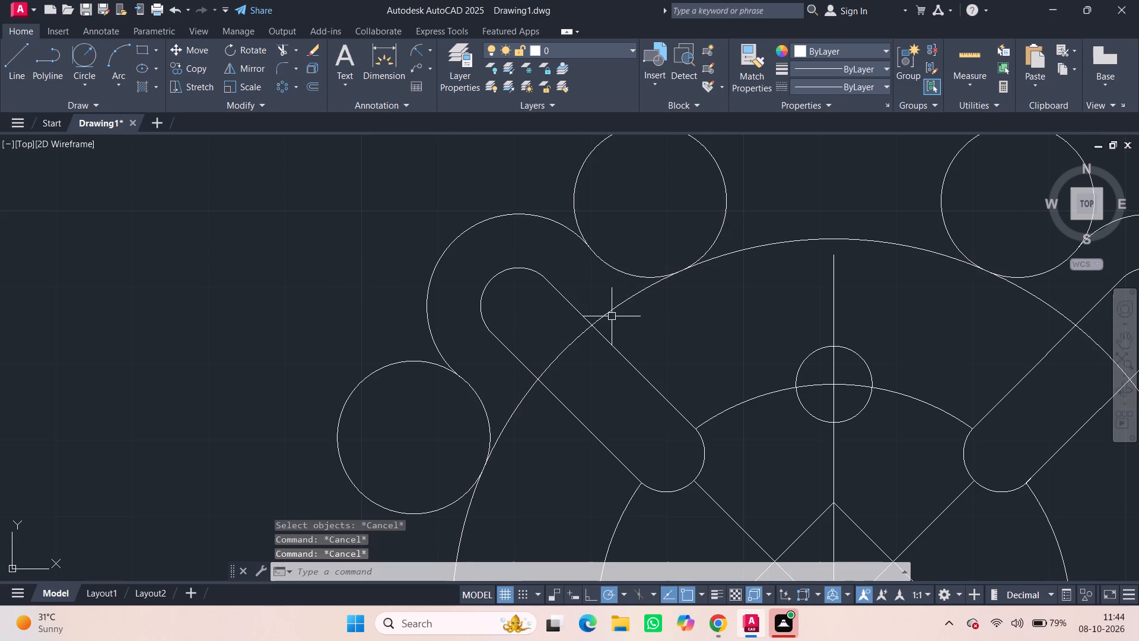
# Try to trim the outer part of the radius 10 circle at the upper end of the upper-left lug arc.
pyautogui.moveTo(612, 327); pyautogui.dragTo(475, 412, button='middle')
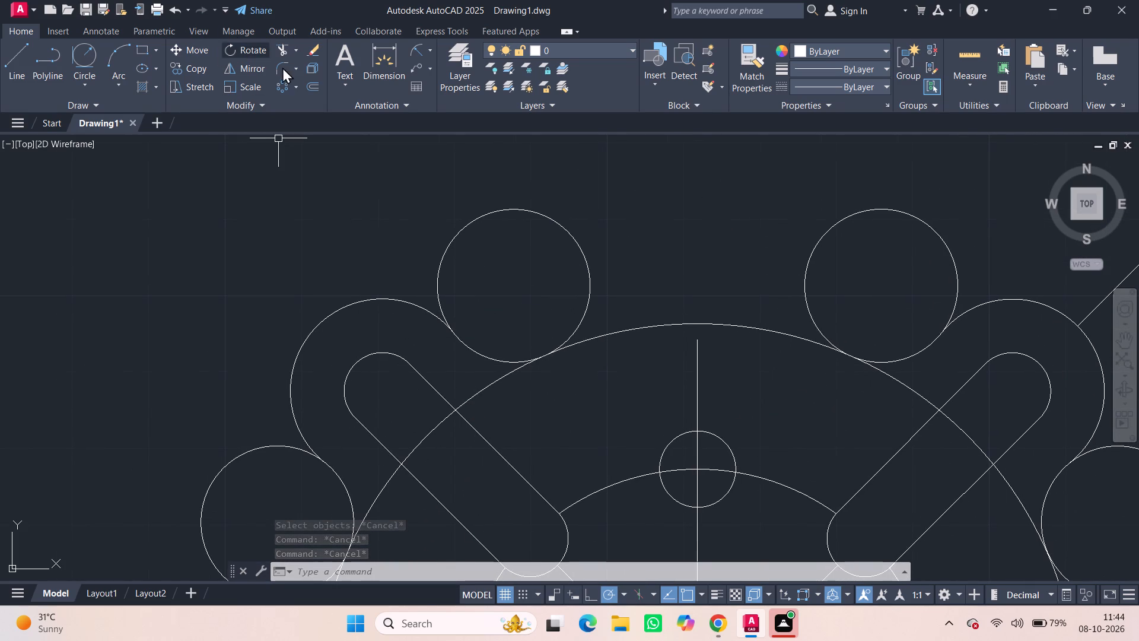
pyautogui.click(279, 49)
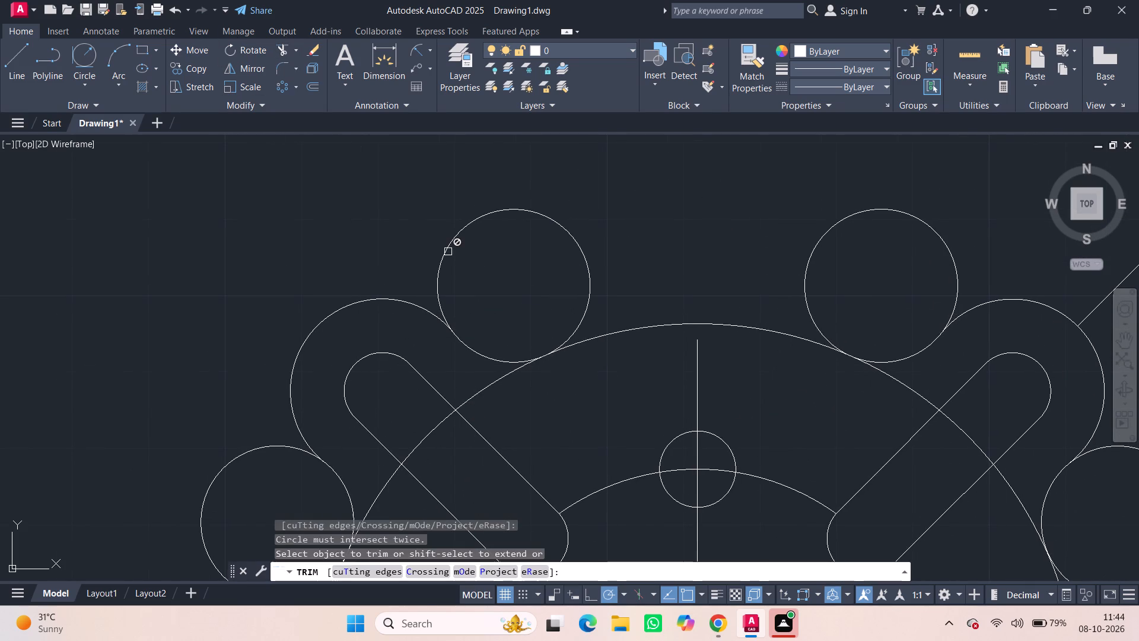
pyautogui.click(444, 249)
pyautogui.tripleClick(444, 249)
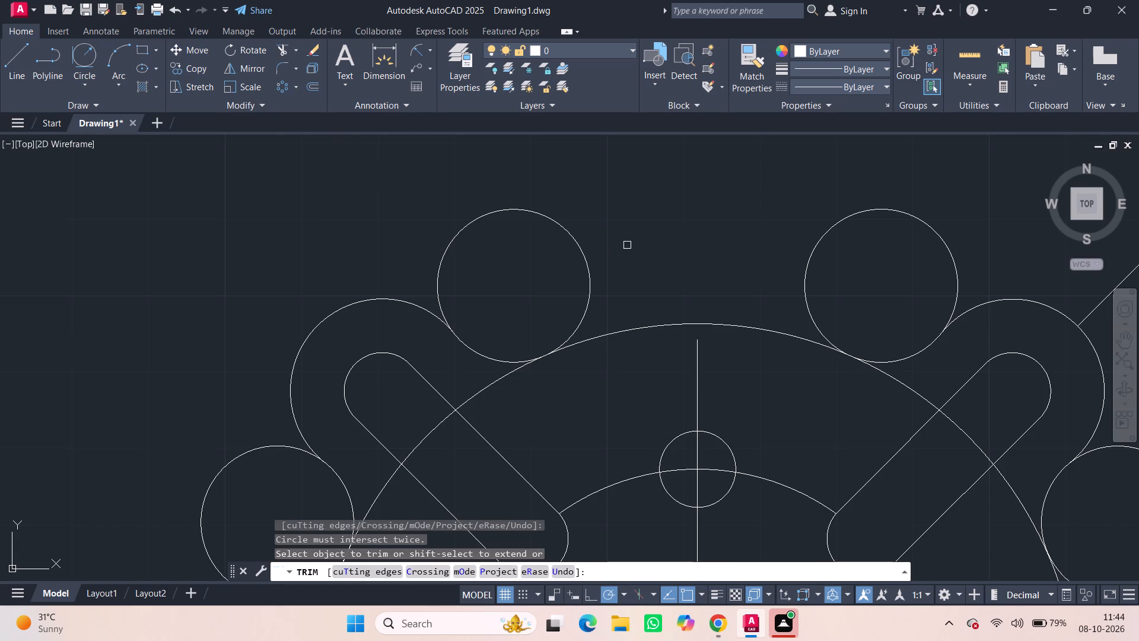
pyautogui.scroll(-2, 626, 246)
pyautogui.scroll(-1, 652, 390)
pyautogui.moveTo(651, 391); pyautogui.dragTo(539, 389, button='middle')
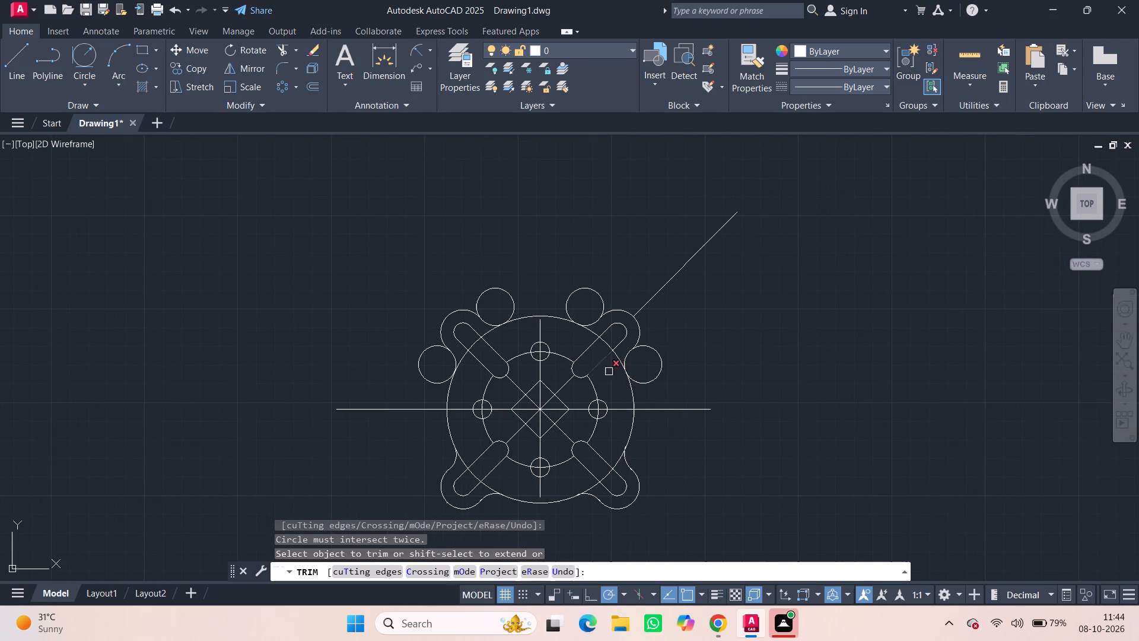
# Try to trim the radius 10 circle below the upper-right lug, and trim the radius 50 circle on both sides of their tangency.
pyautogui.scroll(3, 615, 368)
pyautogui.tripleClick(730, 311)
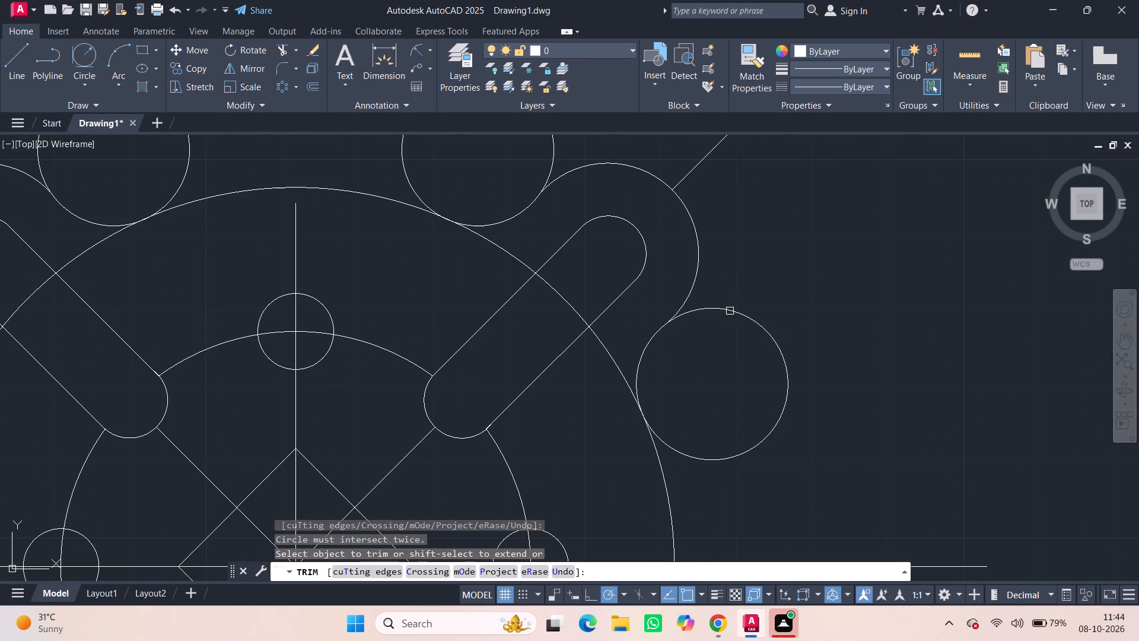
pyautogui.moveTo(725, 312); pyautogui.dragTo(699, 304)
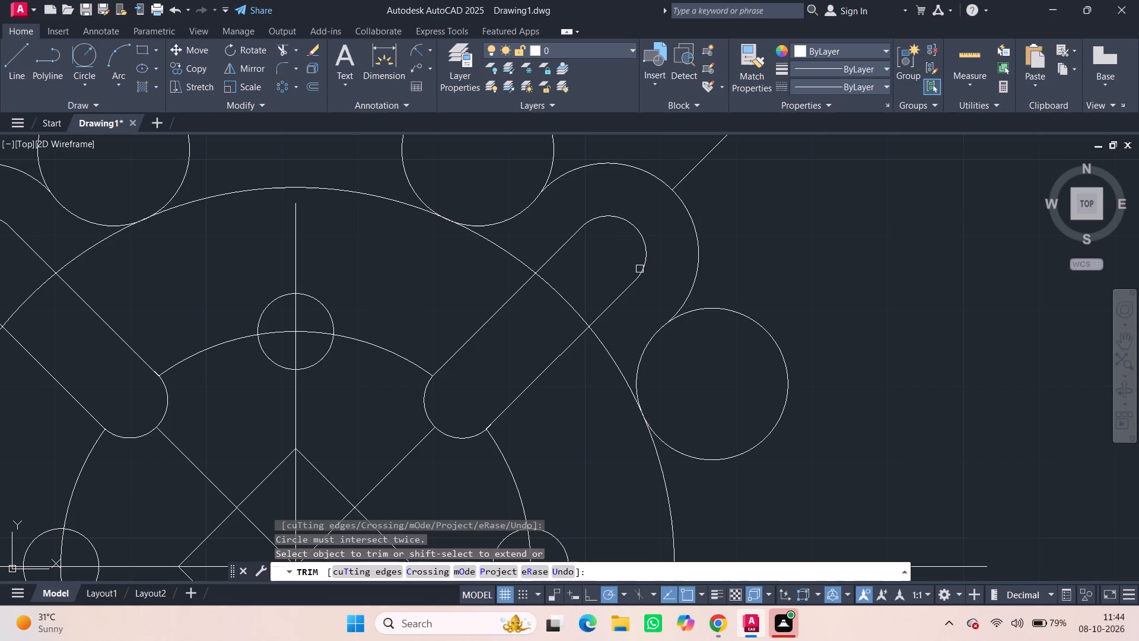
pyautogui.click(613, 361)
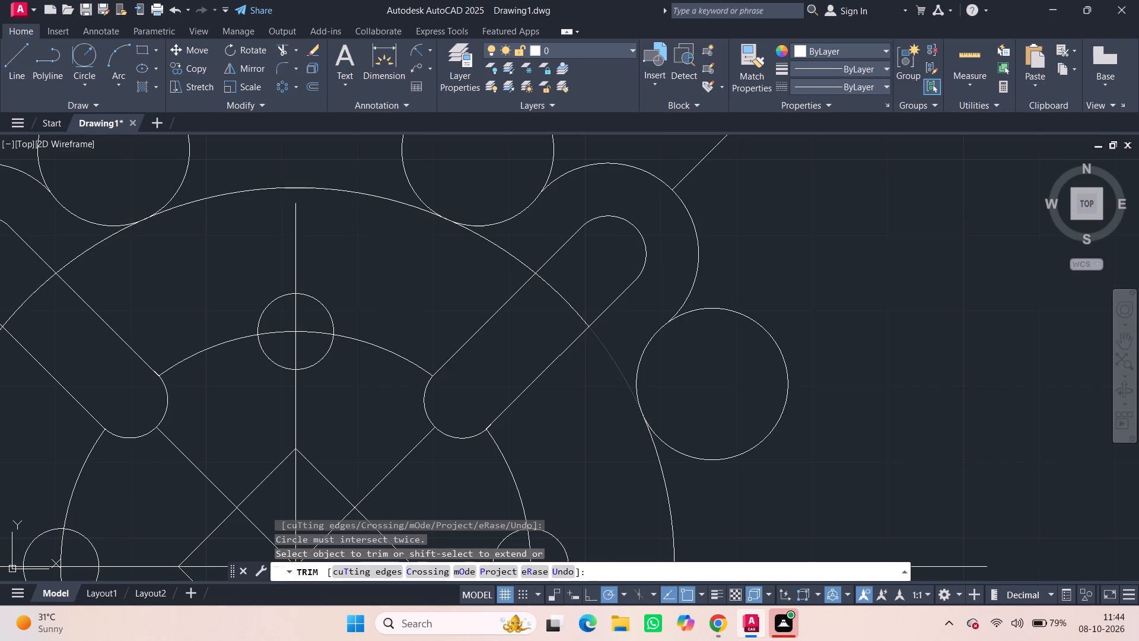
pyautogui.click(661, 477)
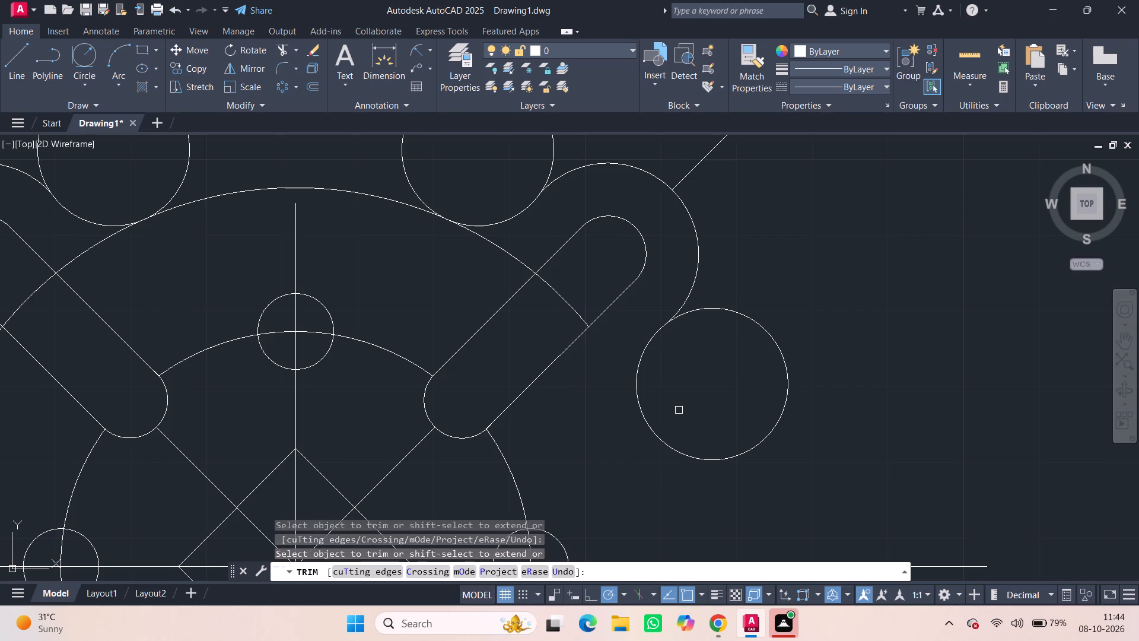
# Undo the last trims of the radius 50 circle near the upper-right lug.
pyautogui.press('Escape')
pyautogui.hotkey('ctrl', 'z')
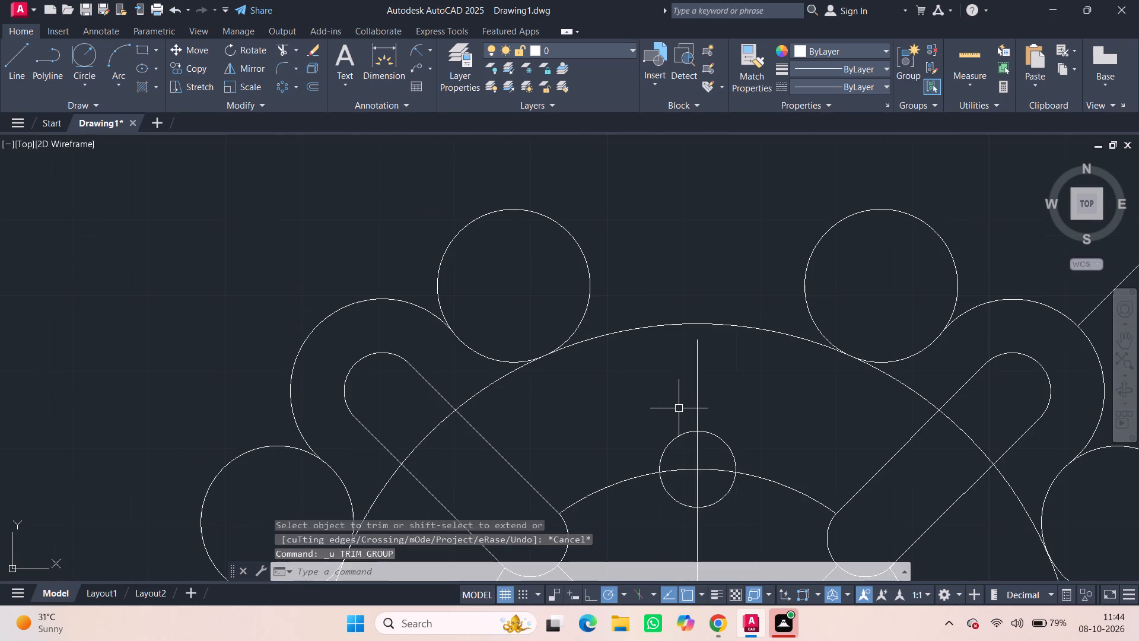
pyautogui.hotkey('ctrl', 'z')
# Draw a radius 10 circle tangent to the upper end of the upper-right lug arc and the radius 50 circle.
pyautogui.scroll(-5, 676, 379)
pyautogui.scroll(3, 738, 357)
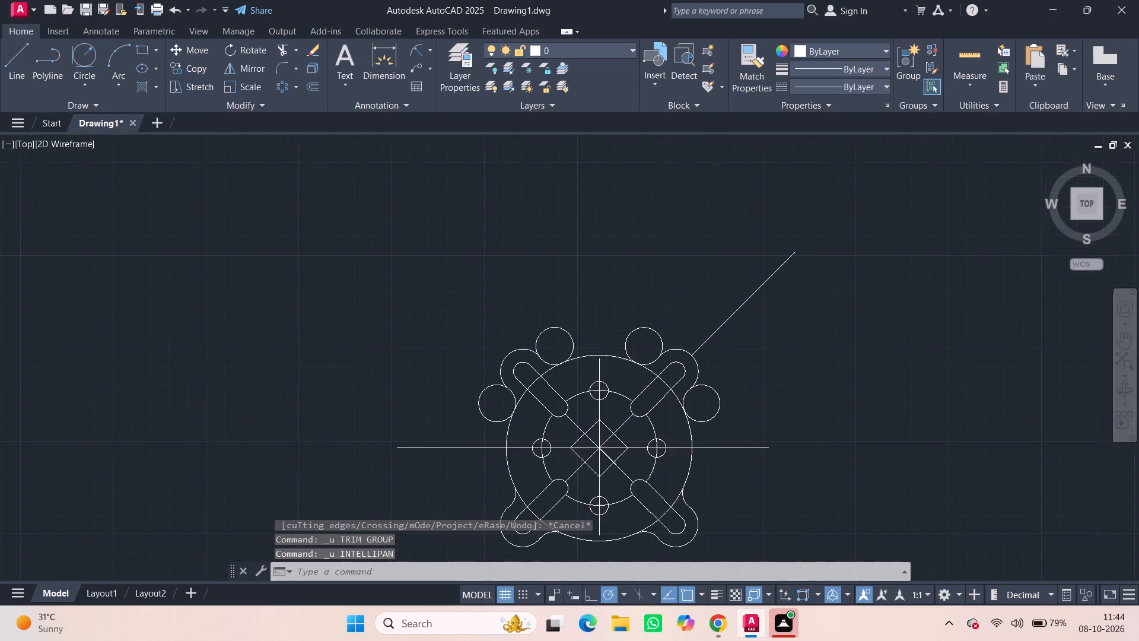
pyautogui.scroll(2, 708, 382)
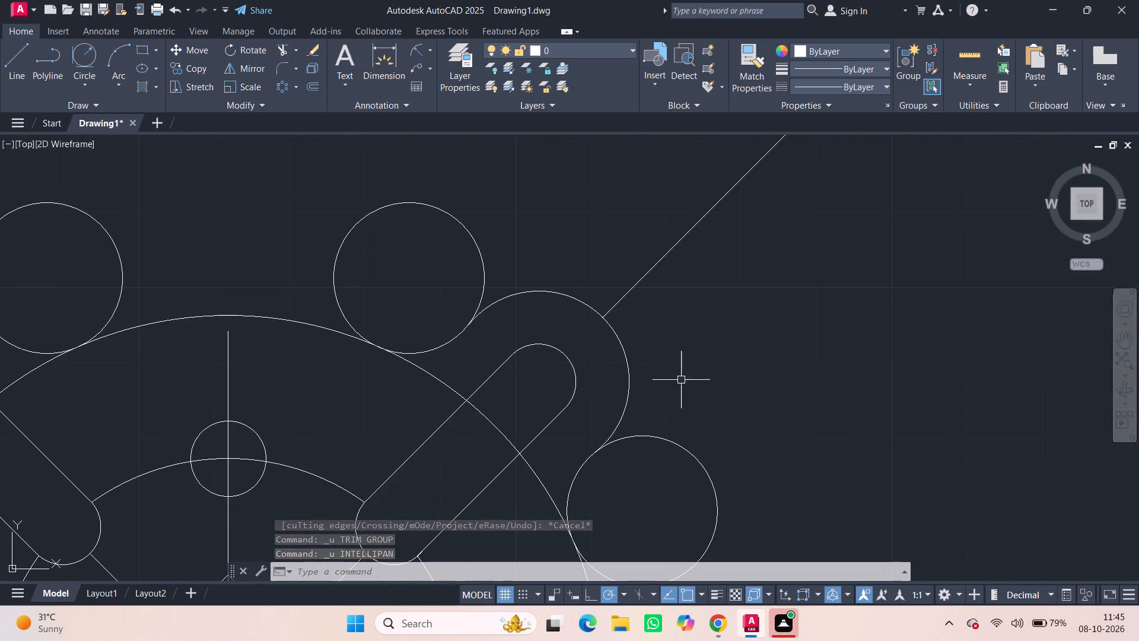
pyautogui.click(96, 47)
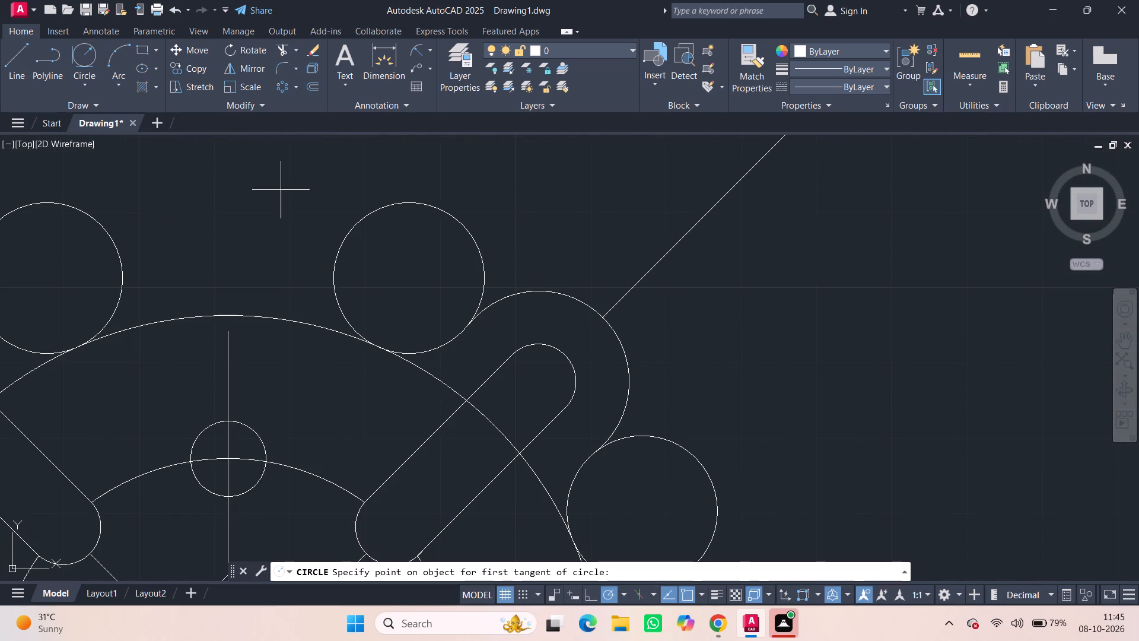
pyautogui.click(511, 296)
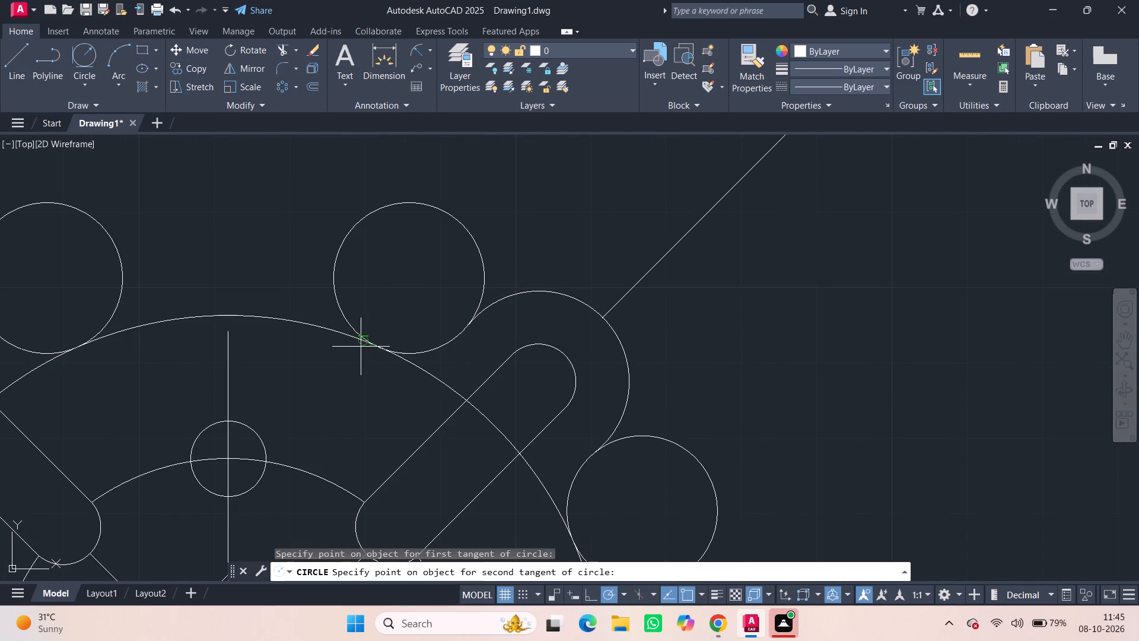
pyautogui.click(331, 329)
pyautogui.write('10')
pyautogui.press('Return')
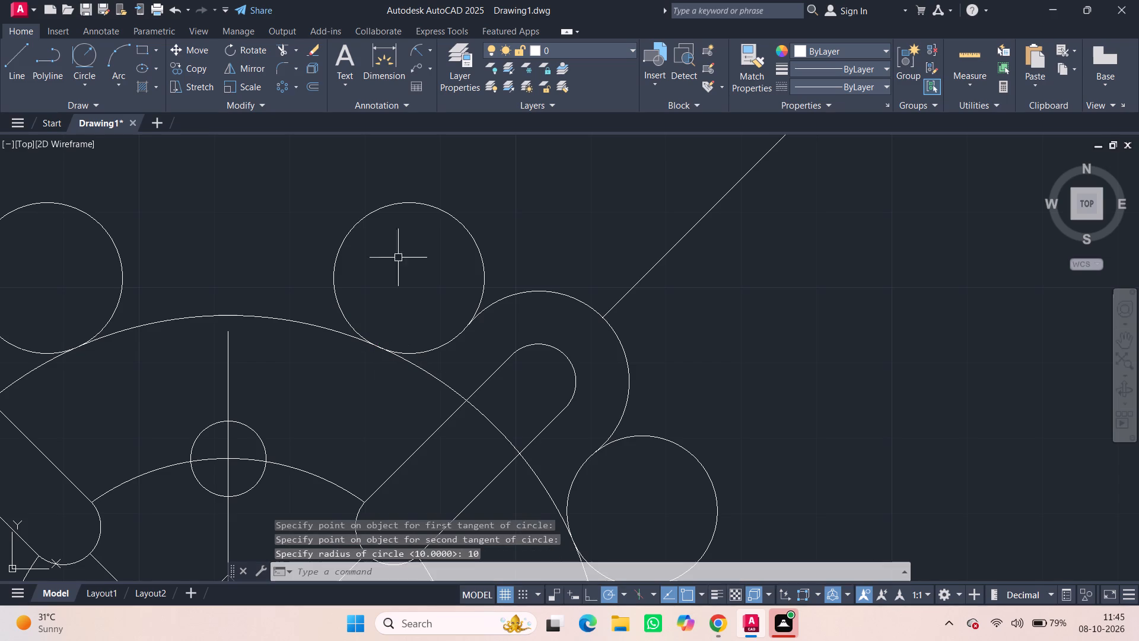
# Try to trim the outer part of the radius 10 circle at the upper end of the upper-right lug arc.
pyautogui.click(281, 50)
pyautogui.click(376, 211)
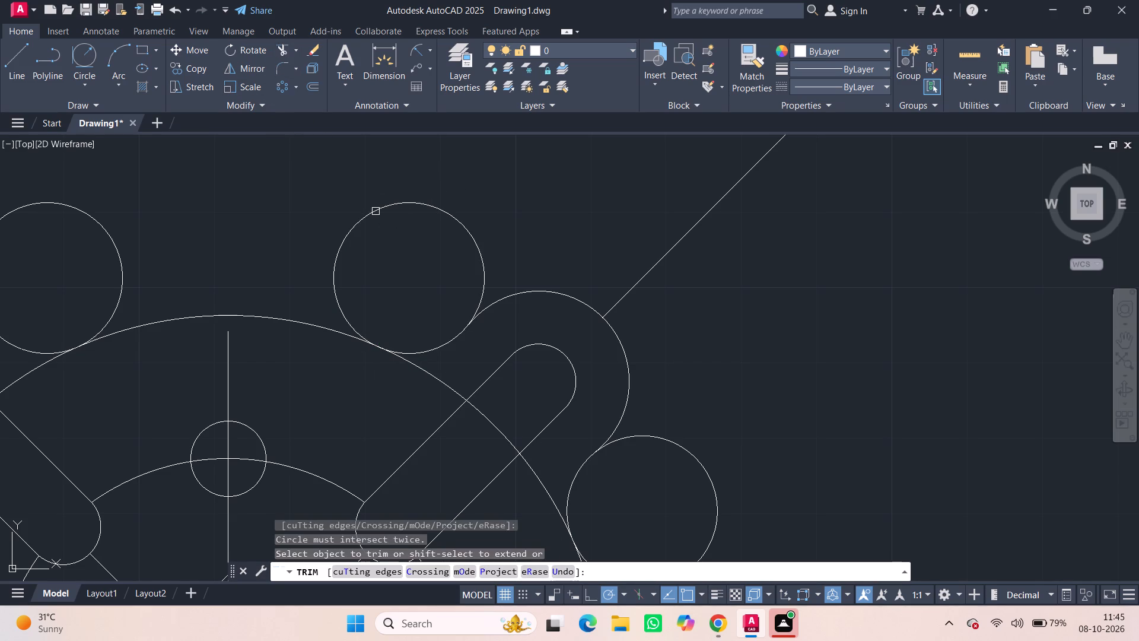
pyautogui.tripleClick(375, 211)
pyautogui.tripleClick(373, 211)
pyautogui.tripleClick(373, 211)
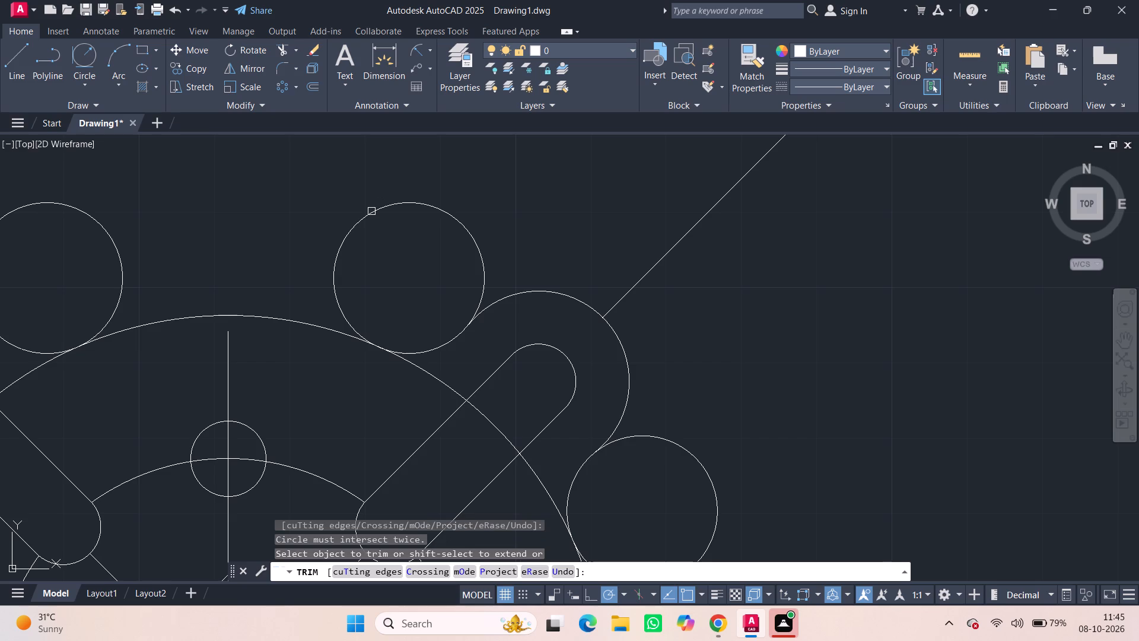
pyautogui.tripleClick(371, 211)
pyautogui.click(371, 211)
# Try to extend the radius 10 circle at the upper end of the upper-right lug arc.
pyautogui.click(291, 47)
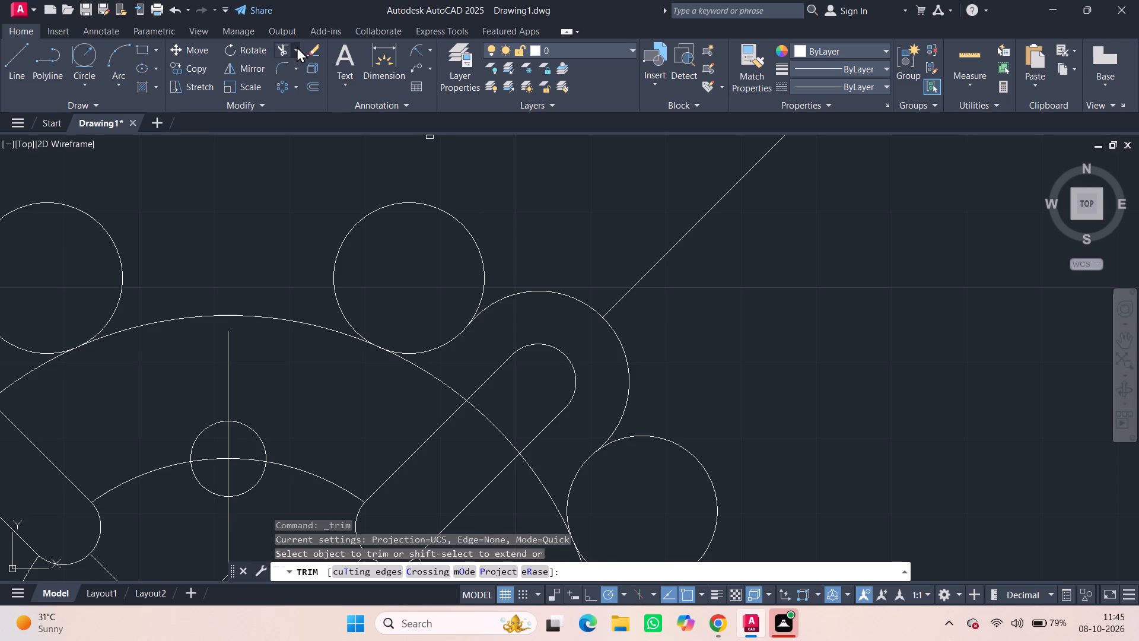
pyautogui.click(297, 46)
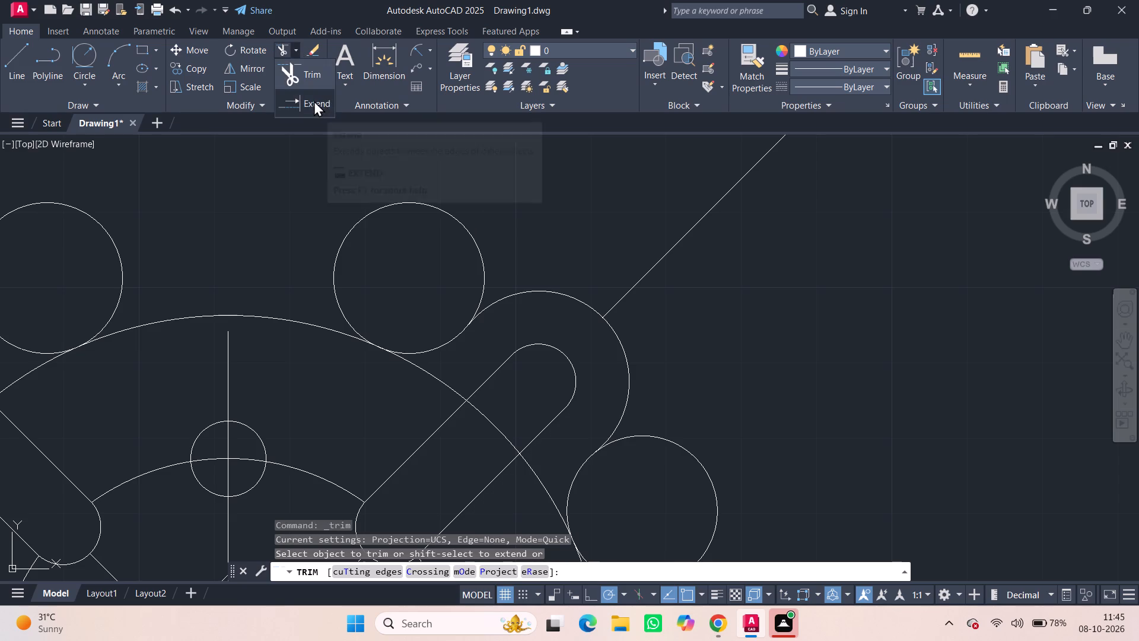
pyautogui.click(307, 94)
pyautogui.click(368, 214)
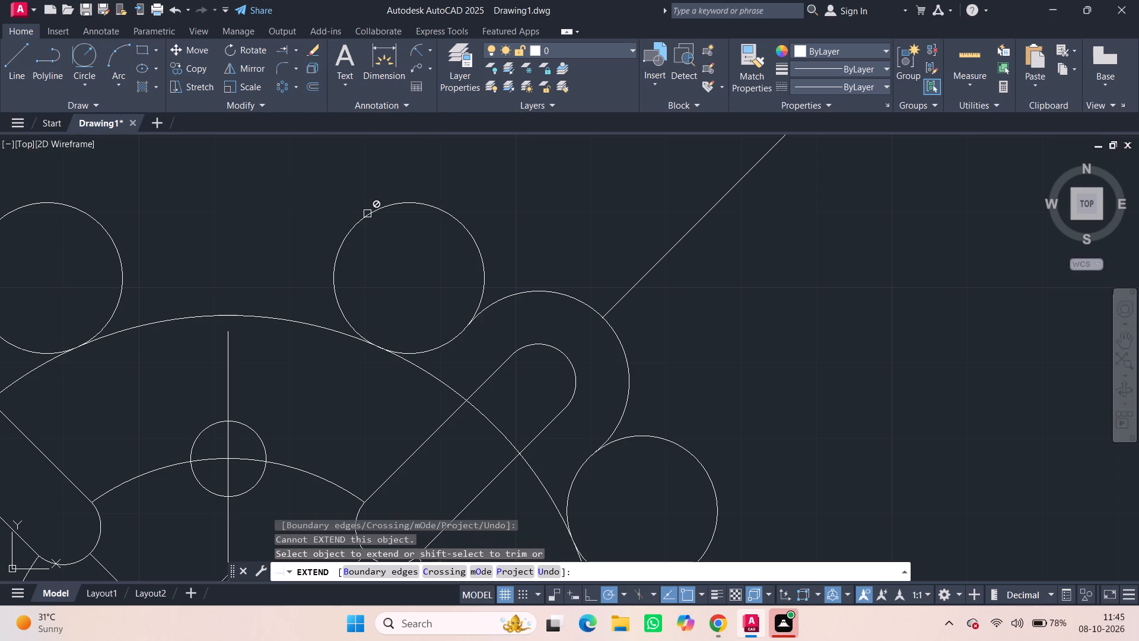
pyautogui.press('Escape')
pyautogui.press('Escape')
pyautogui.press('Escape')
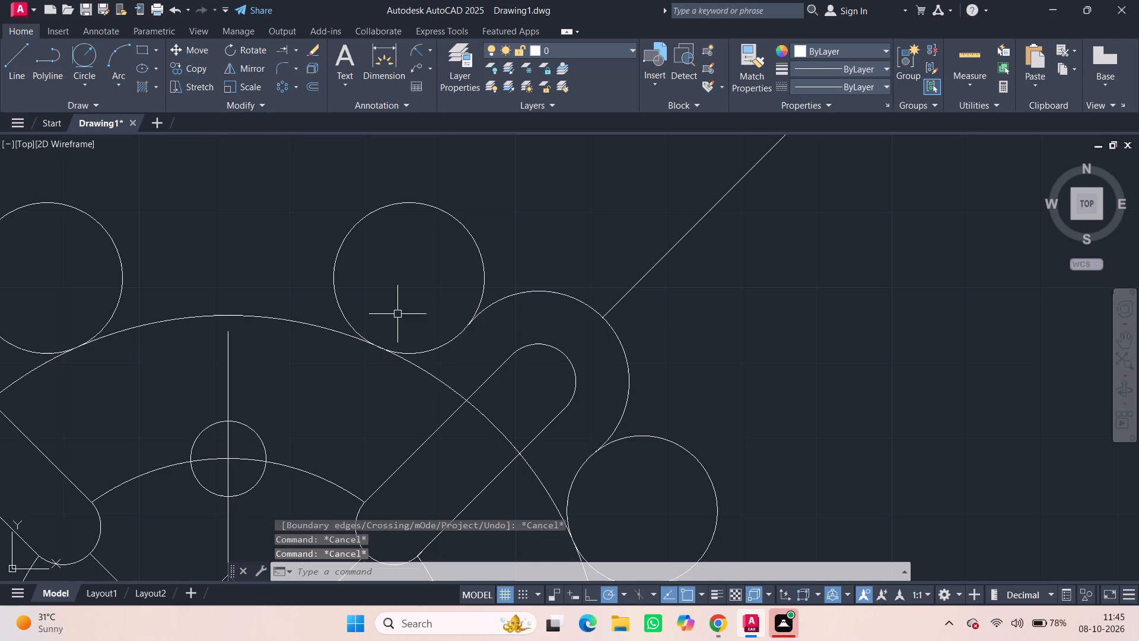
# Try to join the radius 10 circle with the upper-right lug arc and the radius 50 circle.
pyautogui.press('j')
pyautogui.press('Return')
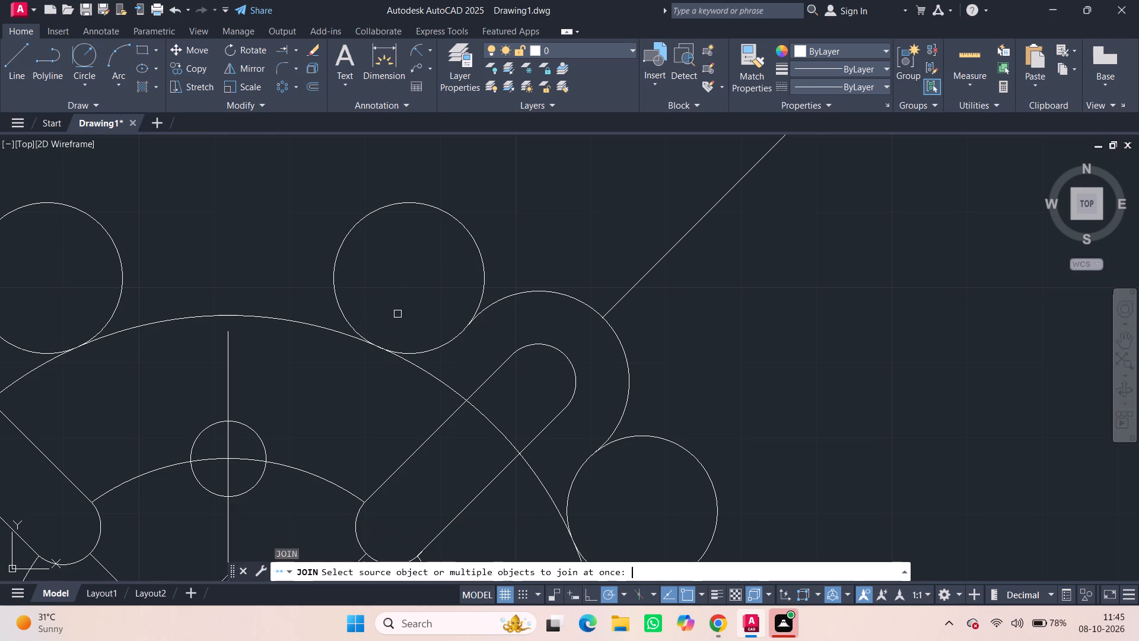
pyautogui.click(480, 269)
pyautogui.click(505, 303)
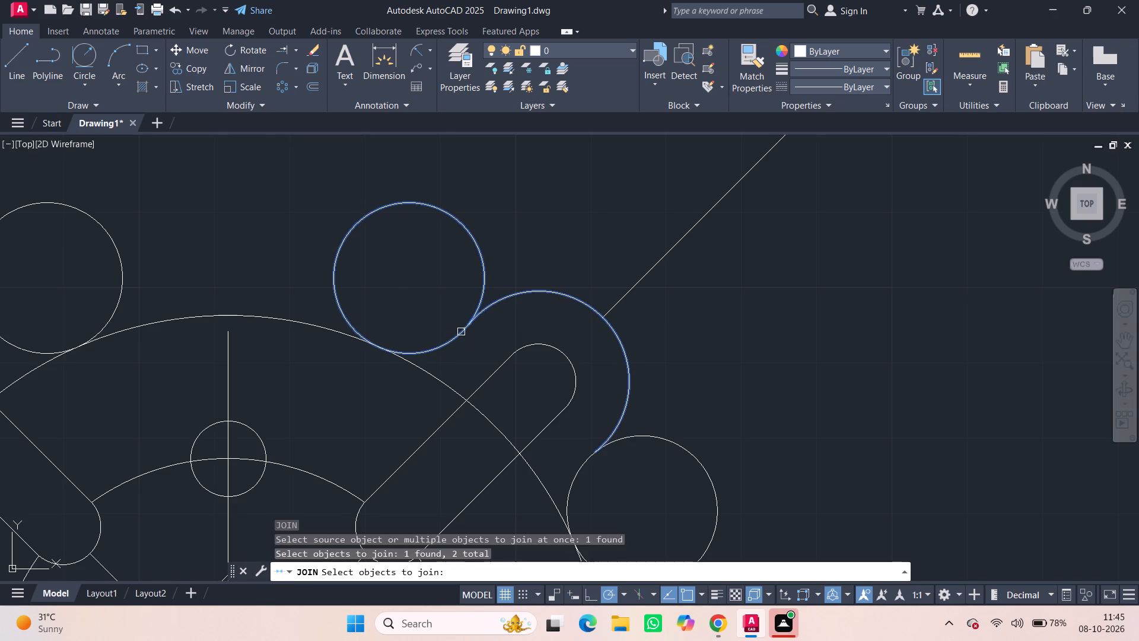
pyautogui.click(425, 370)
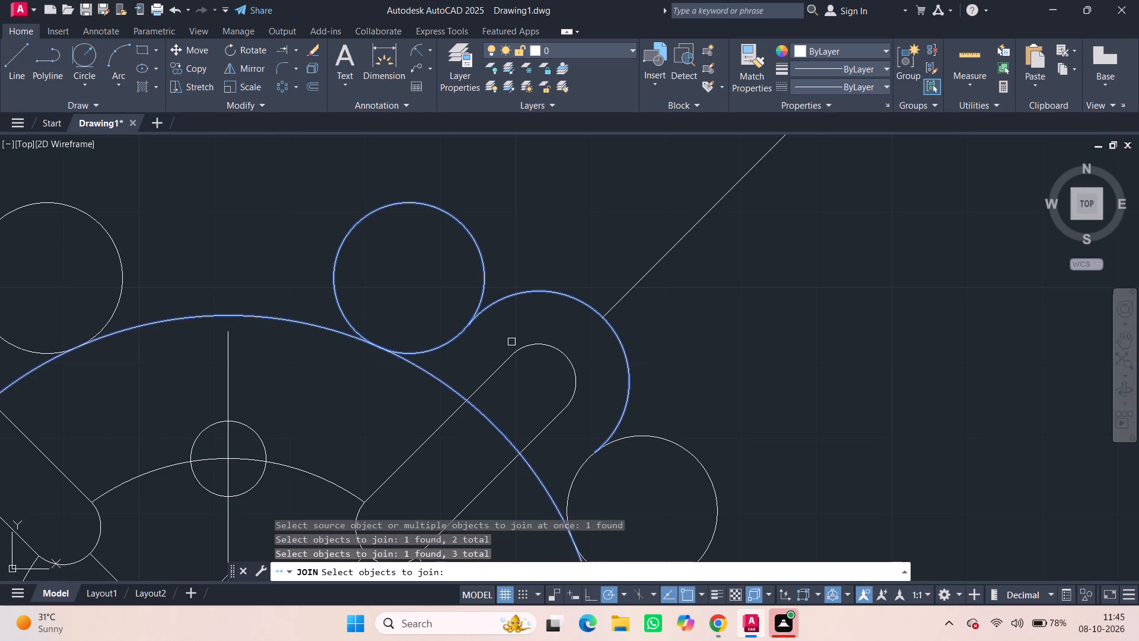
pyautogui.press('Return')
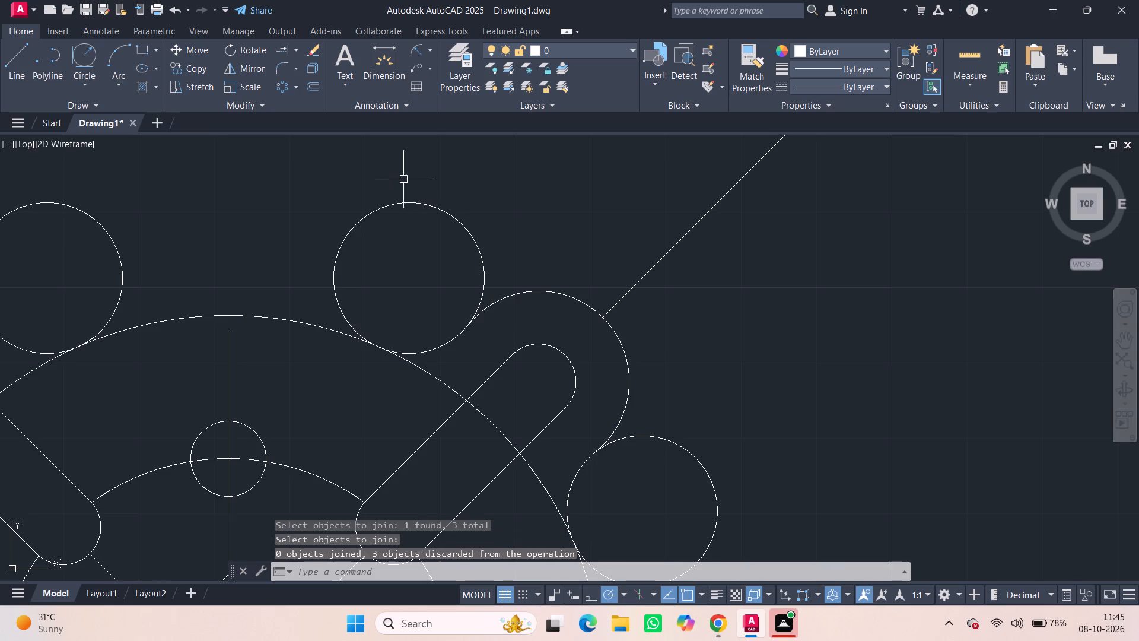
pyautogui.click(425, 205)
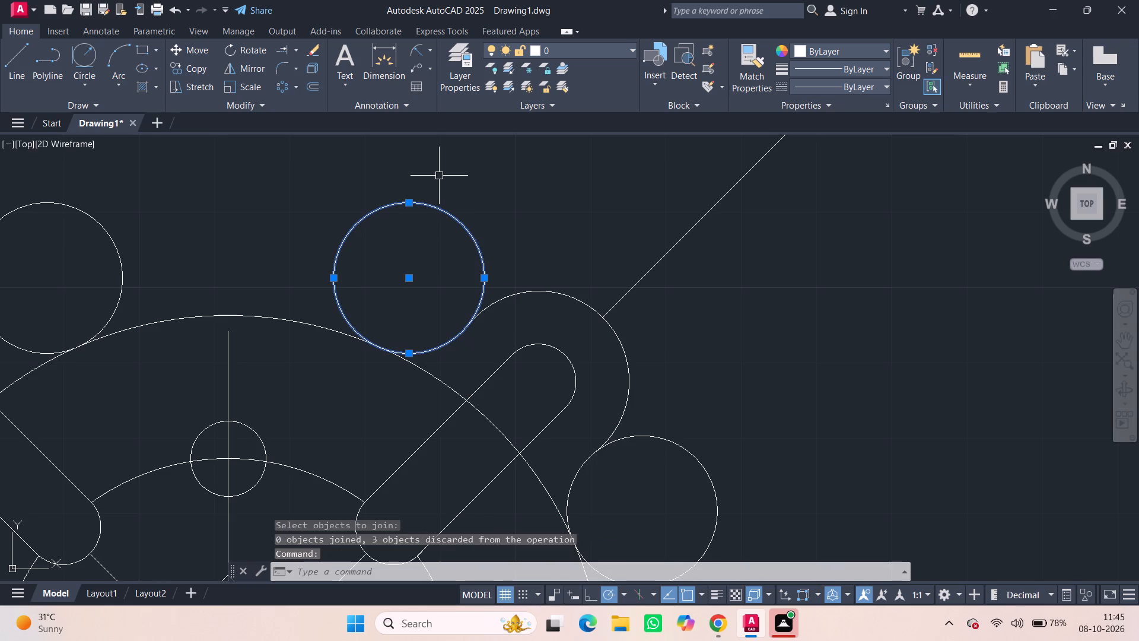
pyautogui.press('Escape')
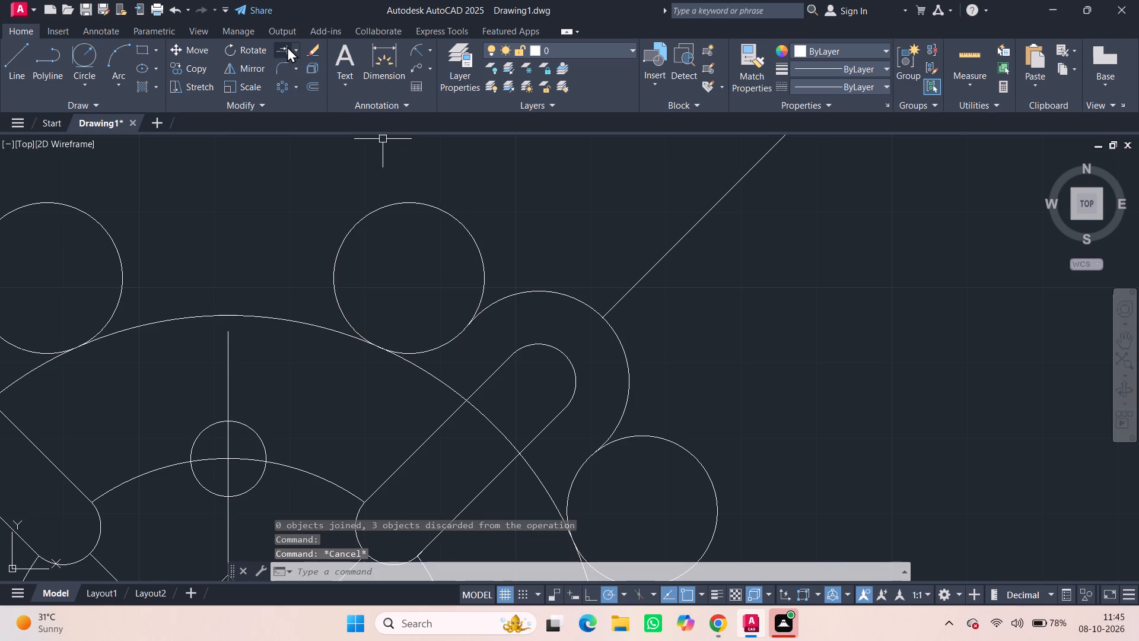
# Trim away all construction lines inside the central diamond and the horizontal segment between the diamond and the right-hand small circle.
pyautogui.click(296, 49)
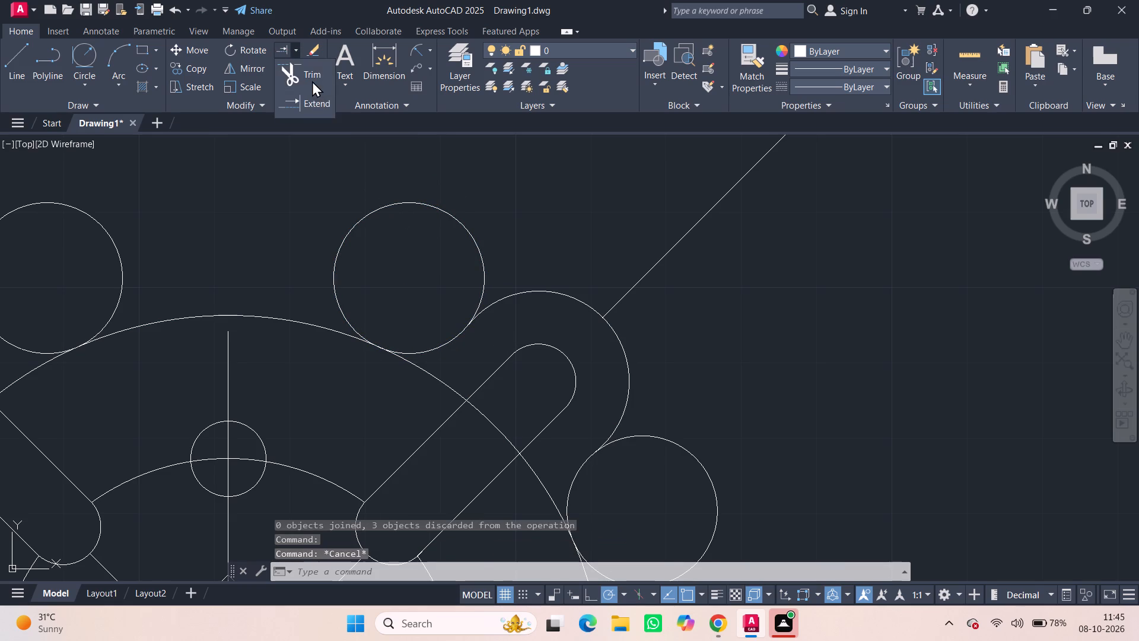
pyautogui.click(312, 81)
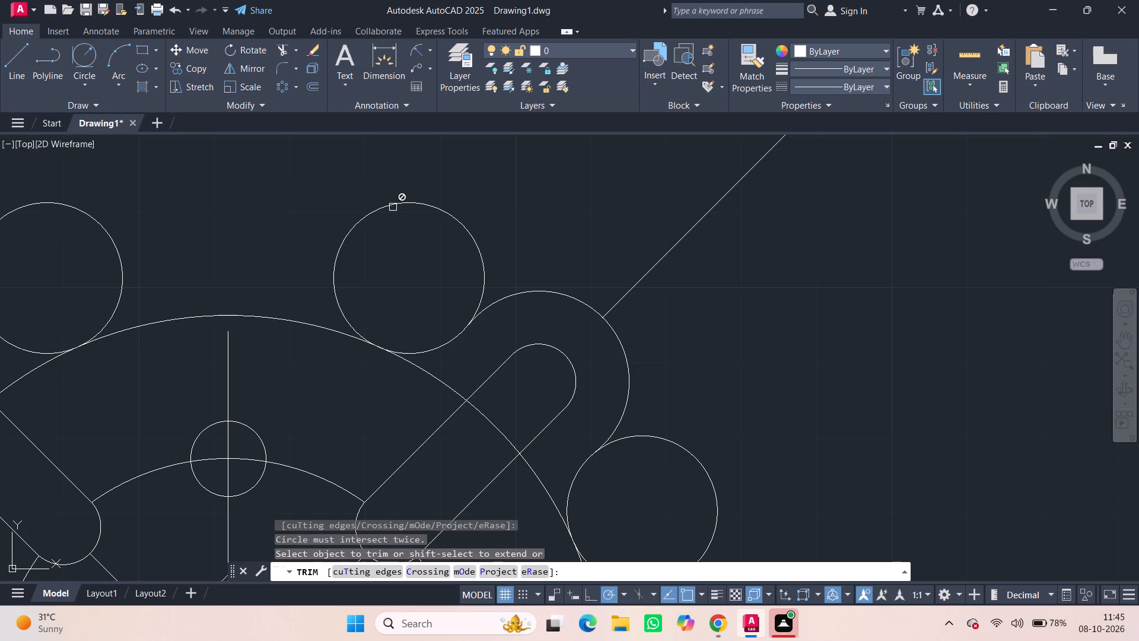
pyautogui.scroll(-2, 381, 199)
pyautogui.moveTo(333, 280); pyautogui.dragTo(396, 257, button='middle')
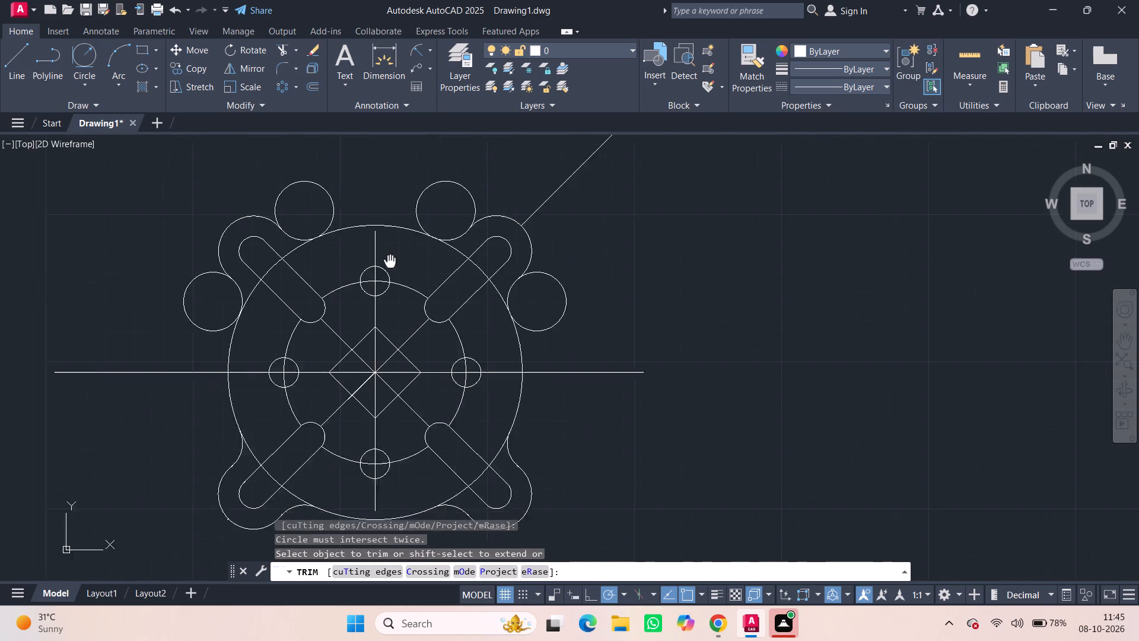
pyautogui.moveTo(396, 257); pyautogui.dragTo(453, 222, button='middle')
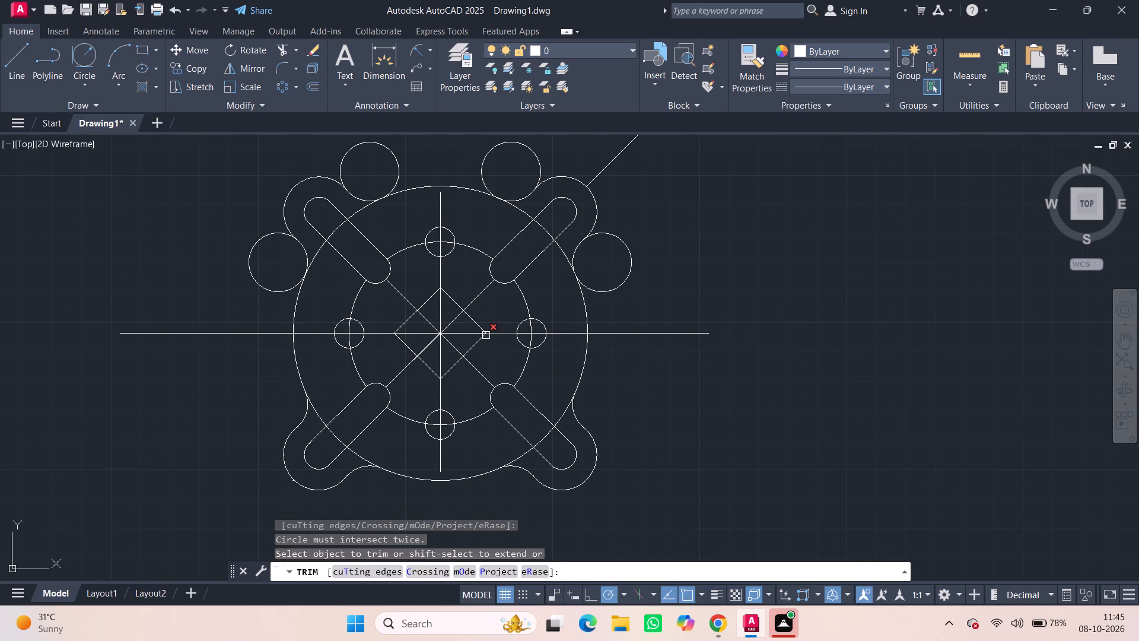
pyautogui.click(497, 334)
pyautogui.click(502, 331)
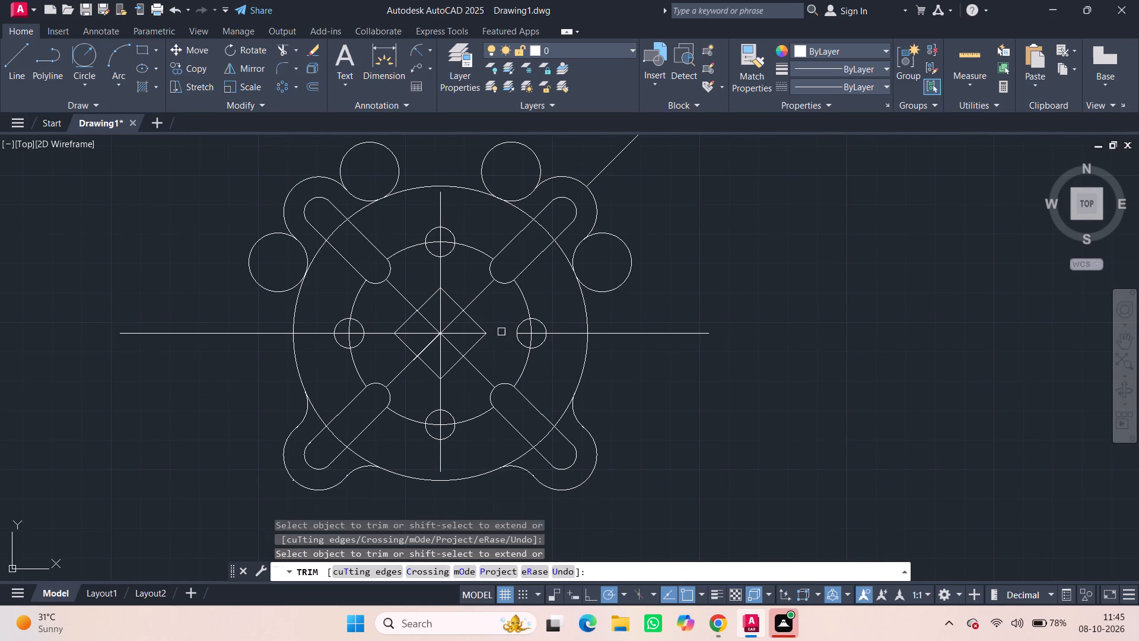
pyautogui.click(467, 332)
pyautogui.click(467, 333)
pyautogui.click(446, 323)
pyautogui.moveTo(451, 329); pyautogui.dragTo(431, 315)
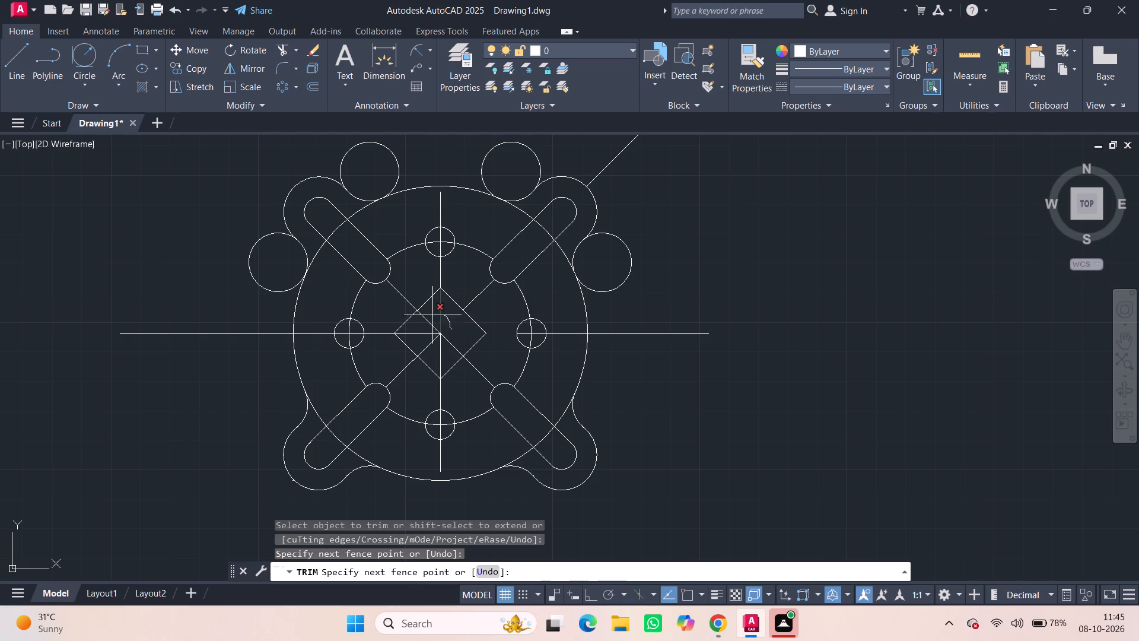
pyautogui.moveTo(431, 315); pyautogui.dragTo(457, 342)
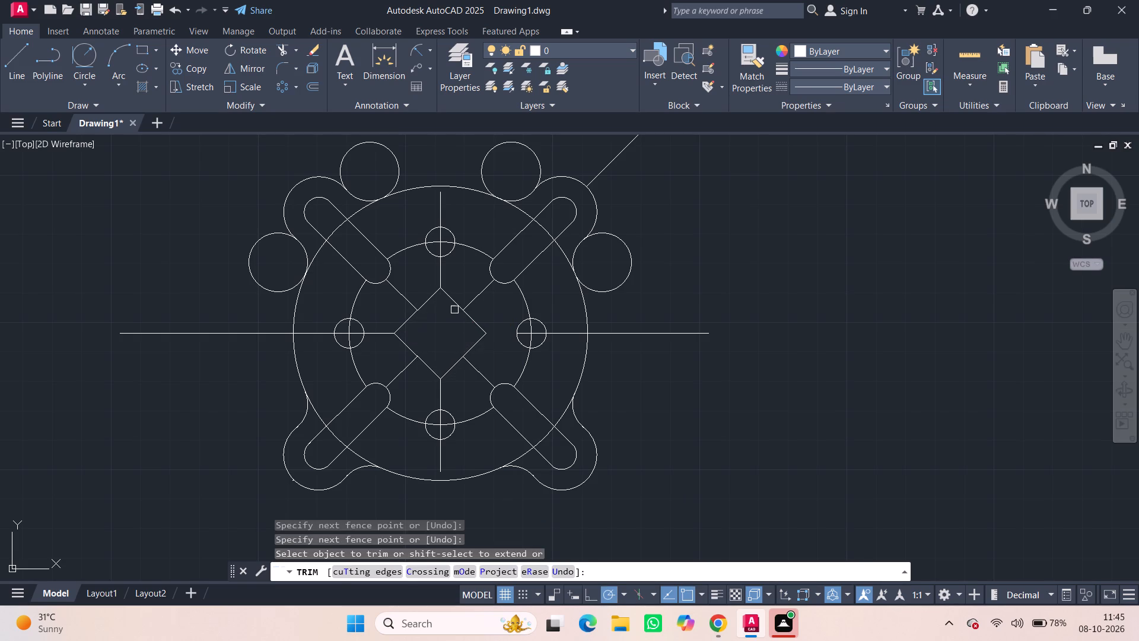
# Trim away the remaining straight and diagonal construction lines between the central diamond and the surrounding small circles and slots.
pyautogui.click(480, 299)
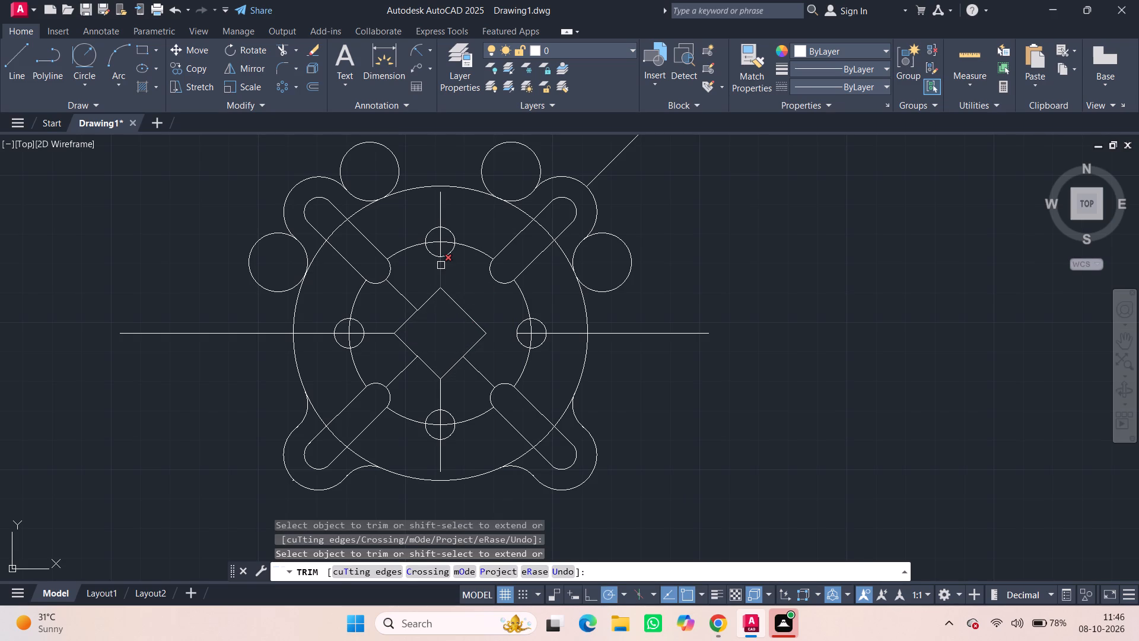
pyautogui.click(441, 265)
pyautogui.click(407, 299)
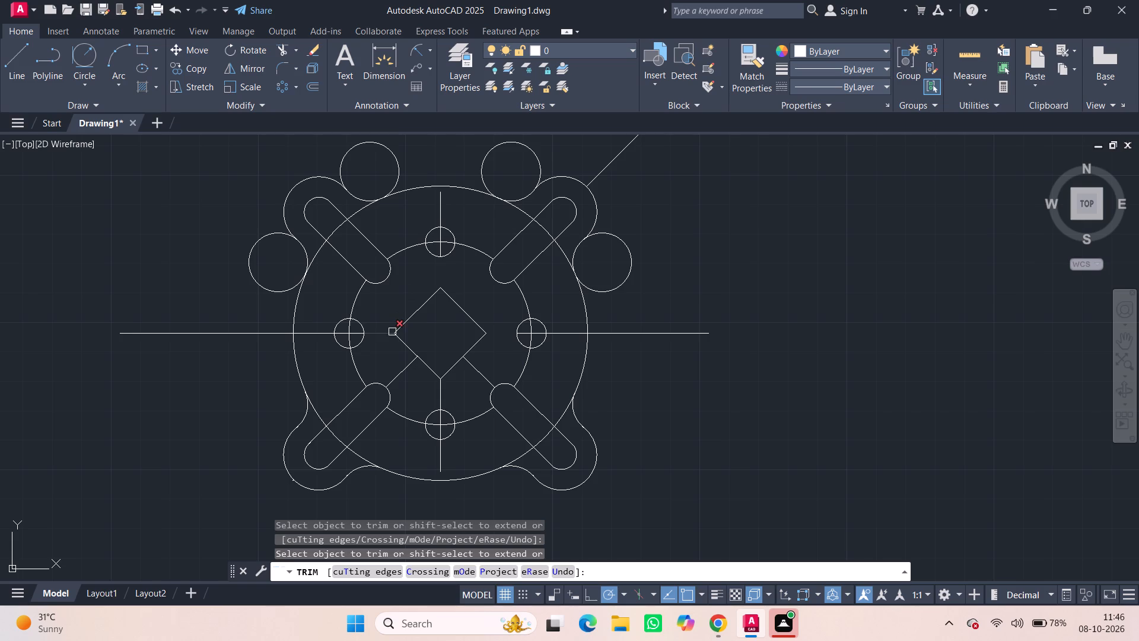
pyautogui.click(392, 333)
pyautogui.click(406, 370)
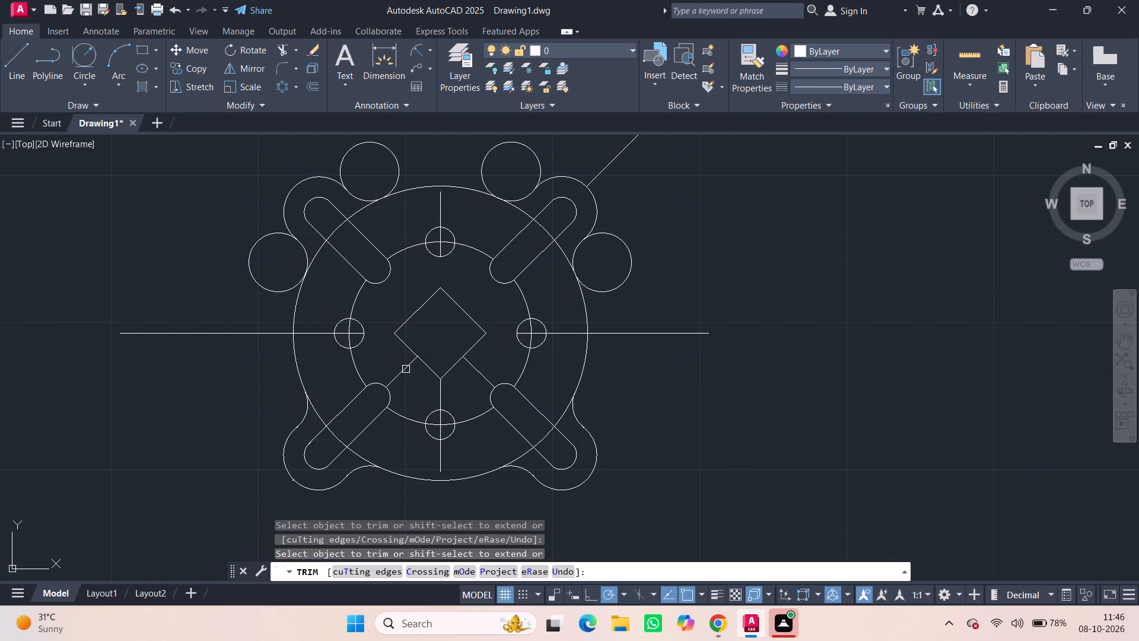
pyautogui.click(405, 369)
pyautogui.click(443, 396)
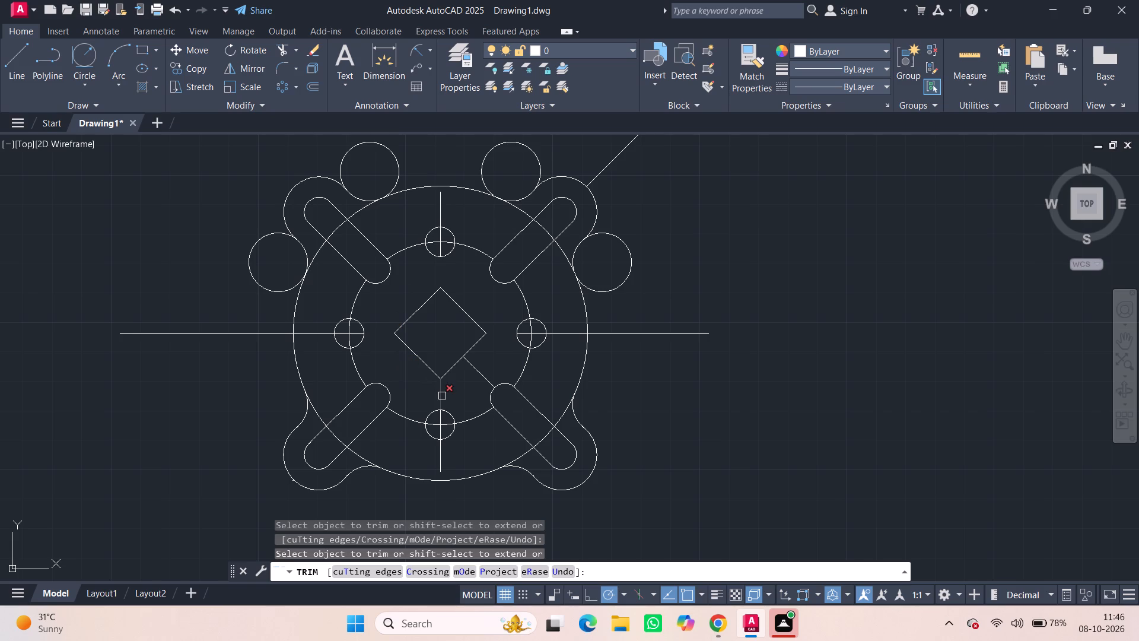
pyautogui.click(442, 396)
pyautogui.click(478, 375)
pyautogui.click(478, 375)
pyautogui.click(440, 396)
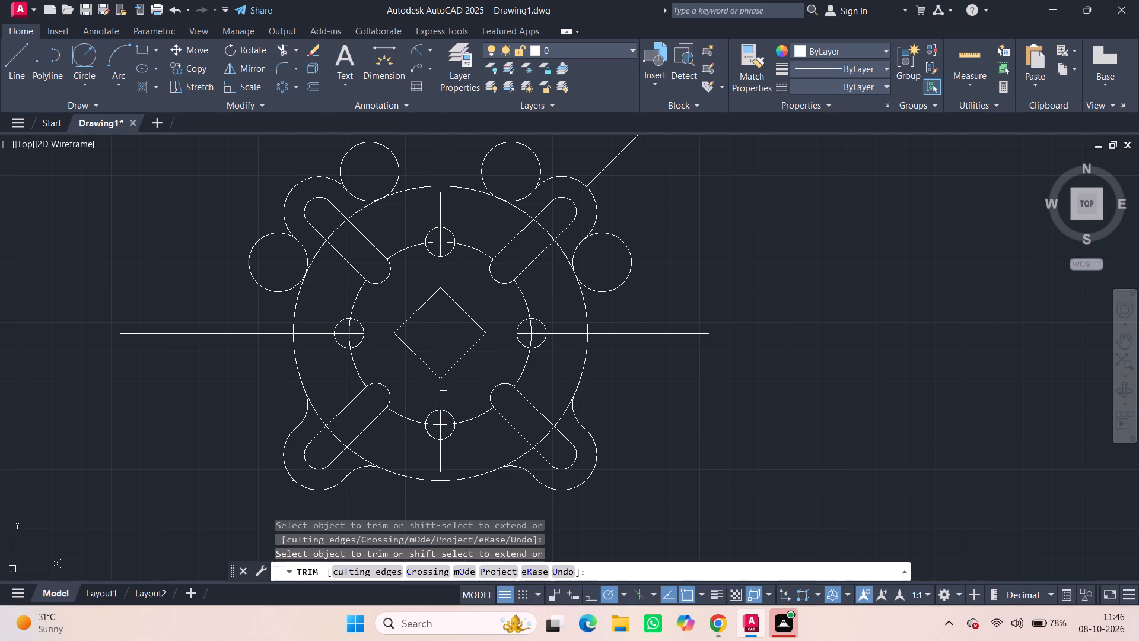
# Trim the construction line and pitch-circle arc out of the inside of the lower and right-hand small circles.
pyautogui.scroll(1, 446, 428)
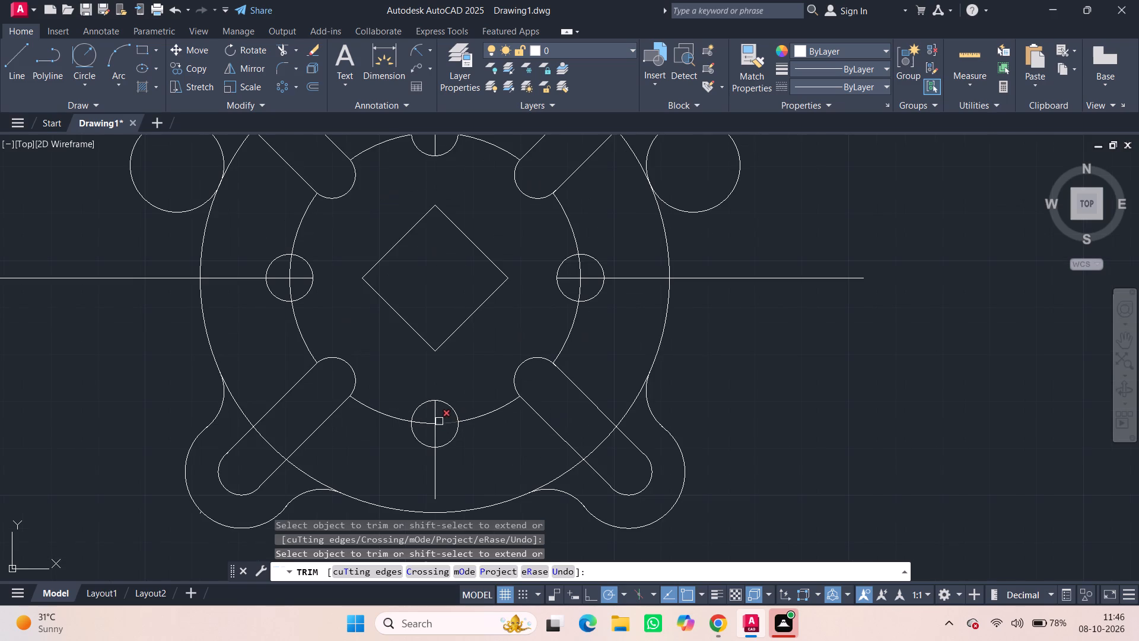
pyautogui.click(436, 427)
pyautogui.click(431, 426)
pyautogui.click(431, 417)
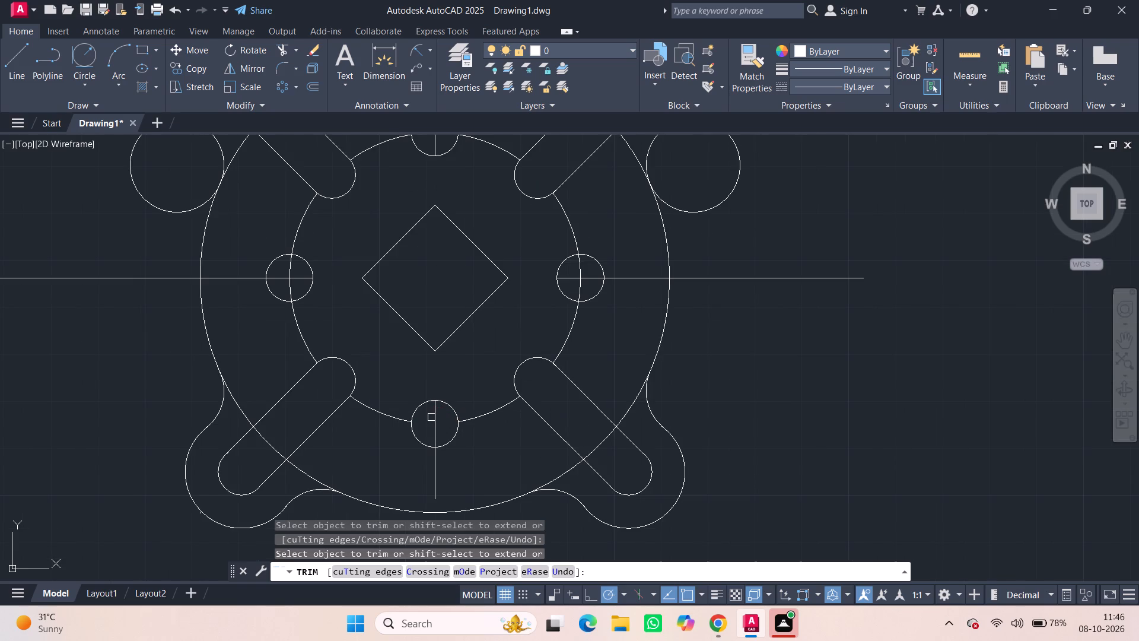
pyautogui.click(432, 421)
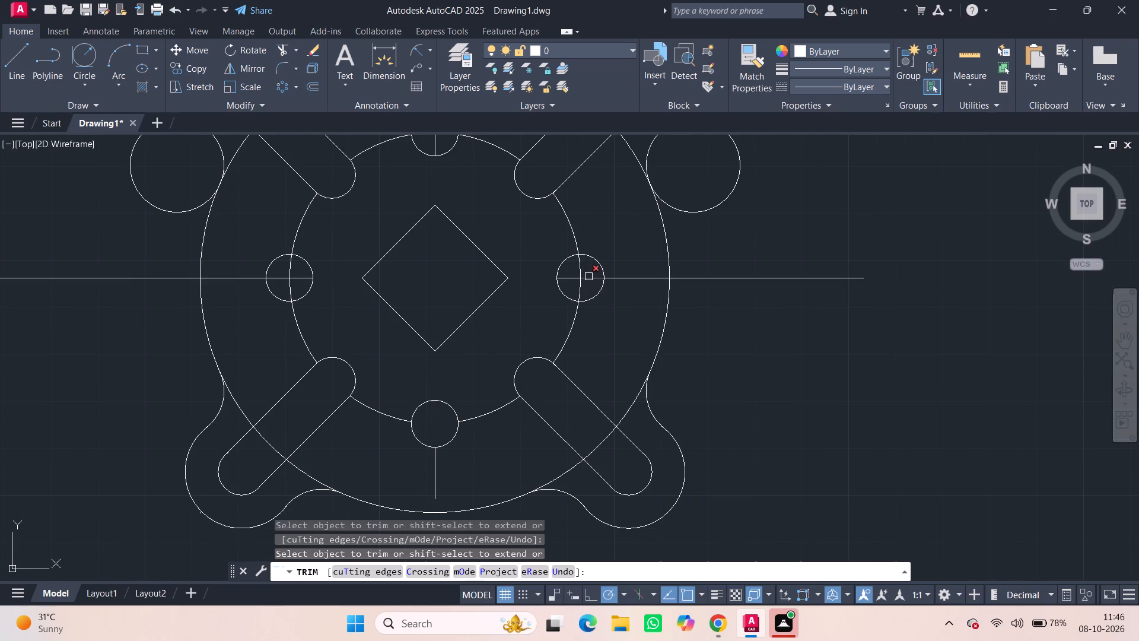
pyautogui.click(588, 277)
pyautogui.click(589, 280)
pyautogui.click(575, 269)
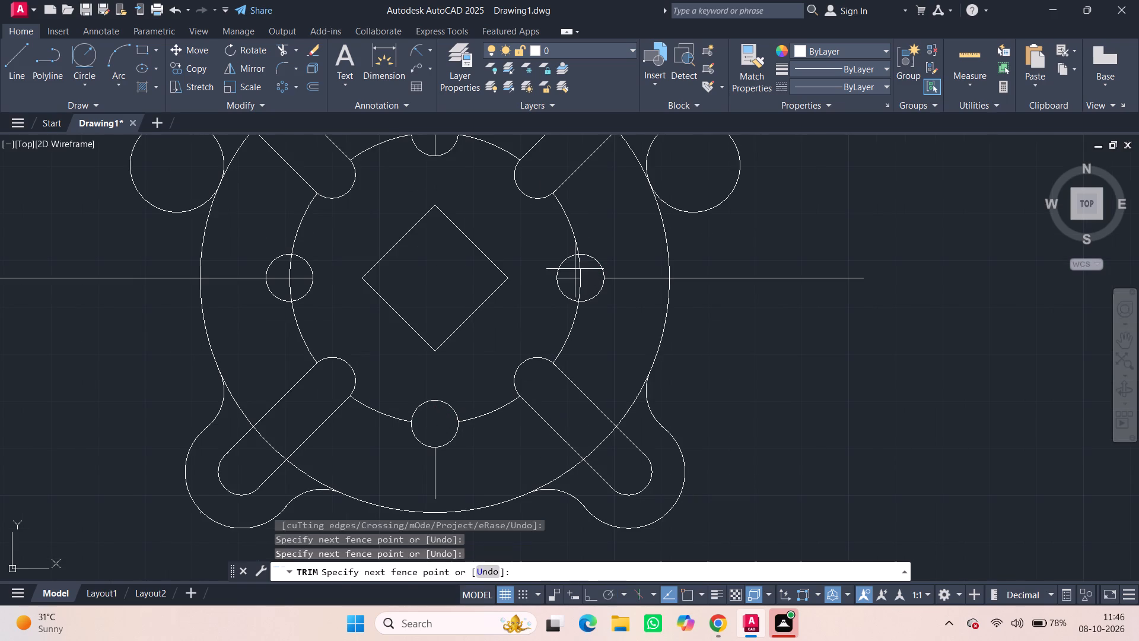
pyautogui.moveTo(578, 269); pyautogui.dragTo(582, 283)
pyautogui.click(580, 287)
pyautogui.click(576, 281)
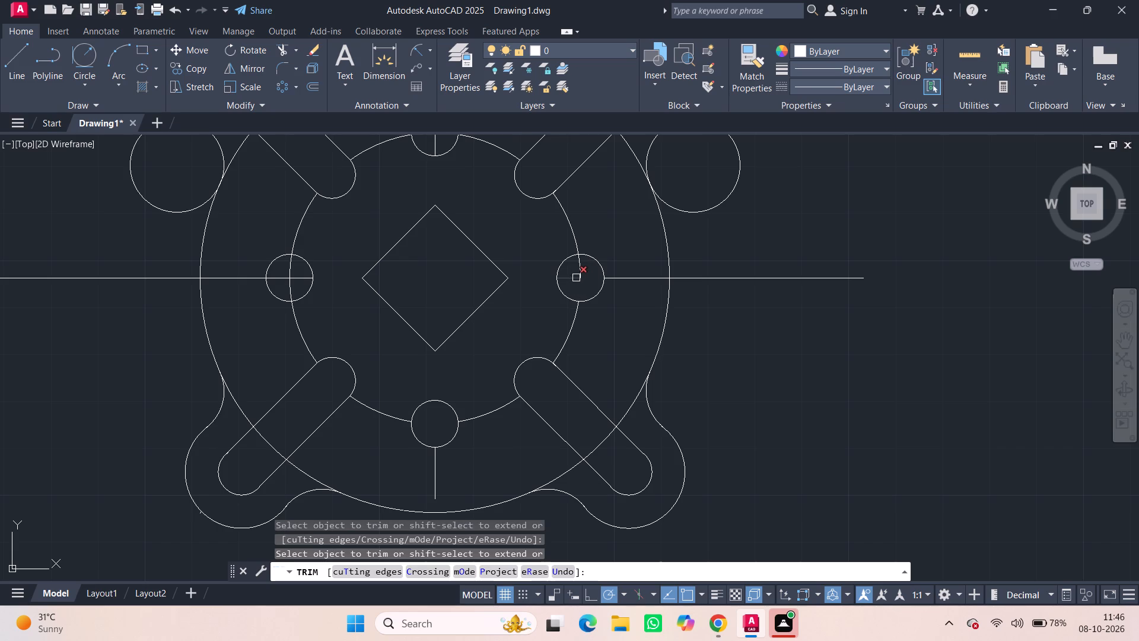
pyautogui.click(576, 277)
pyautogui.click(576, 273)
pyautogui.click(583, 271)
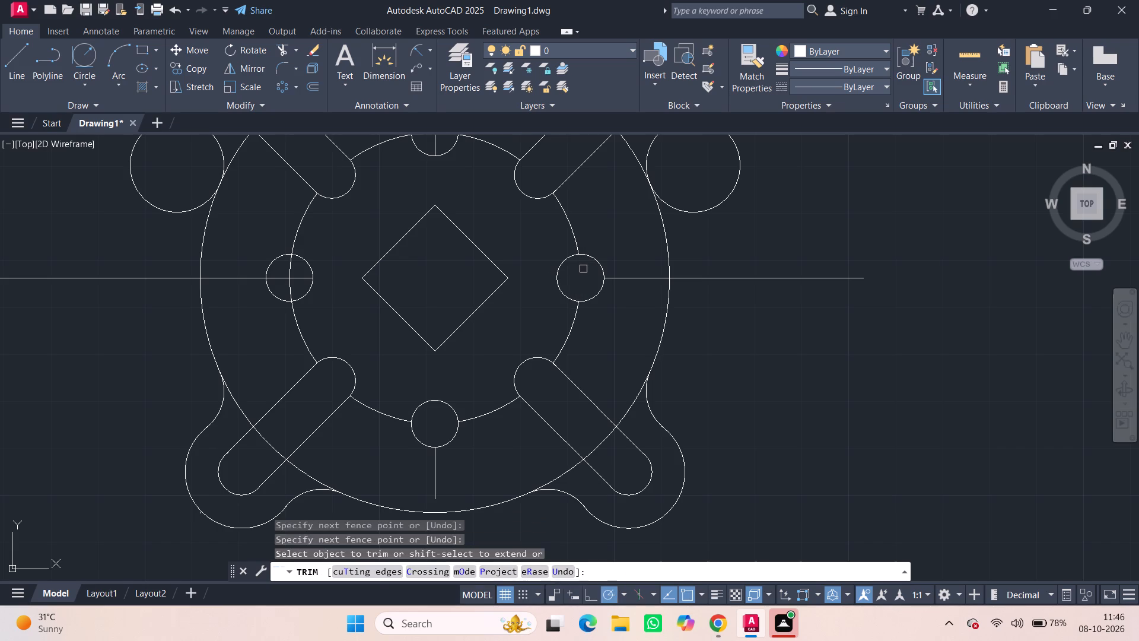
# Trim the construction line and pitch-circle arc out of the inside of the left-hand and upper small circles.
pyautogui.scroll(1, 473, 194)
pyautogui.scroll(-2, 472, 194)
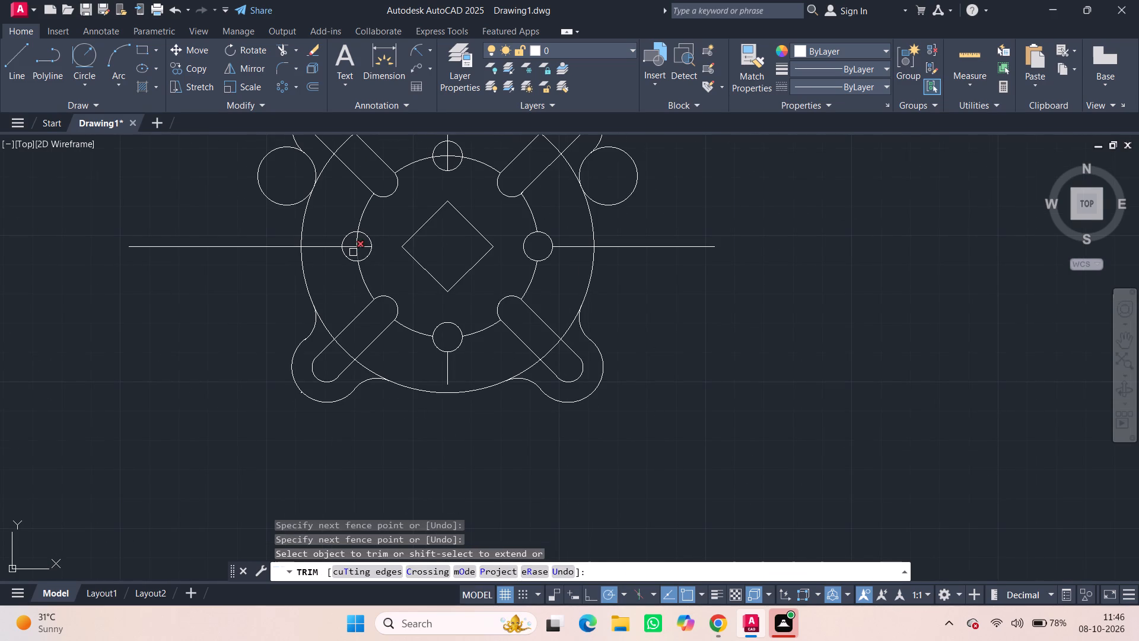
pyautogui.click(353, 252)
pyautogui.click(352, 248)
pyautogui.click(355, 242)
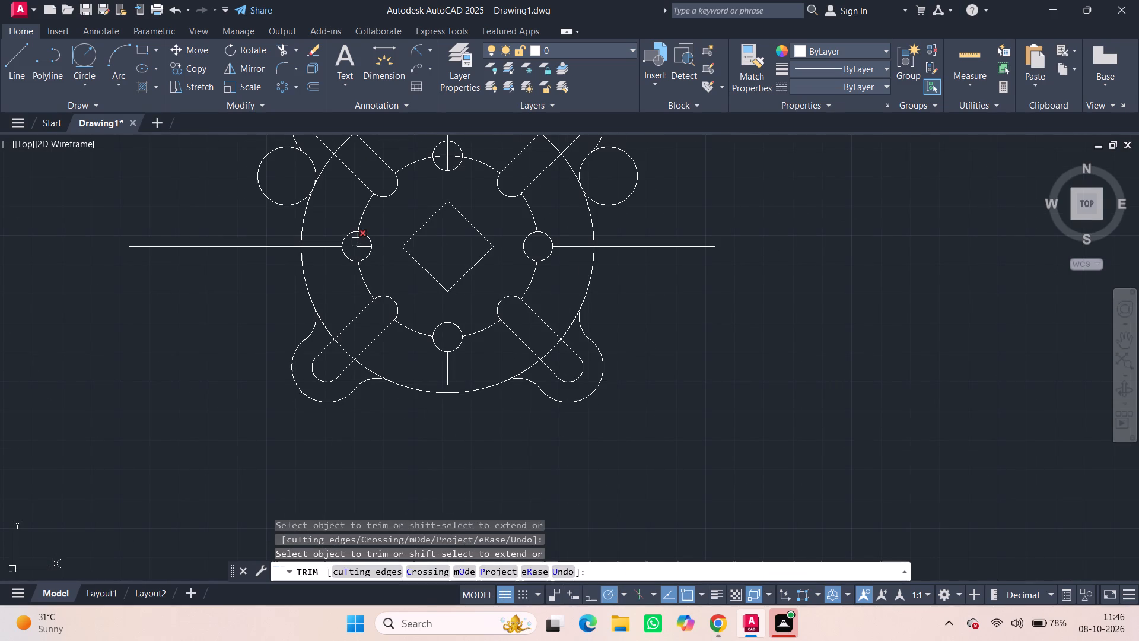
pyautogui.click(355, 246)
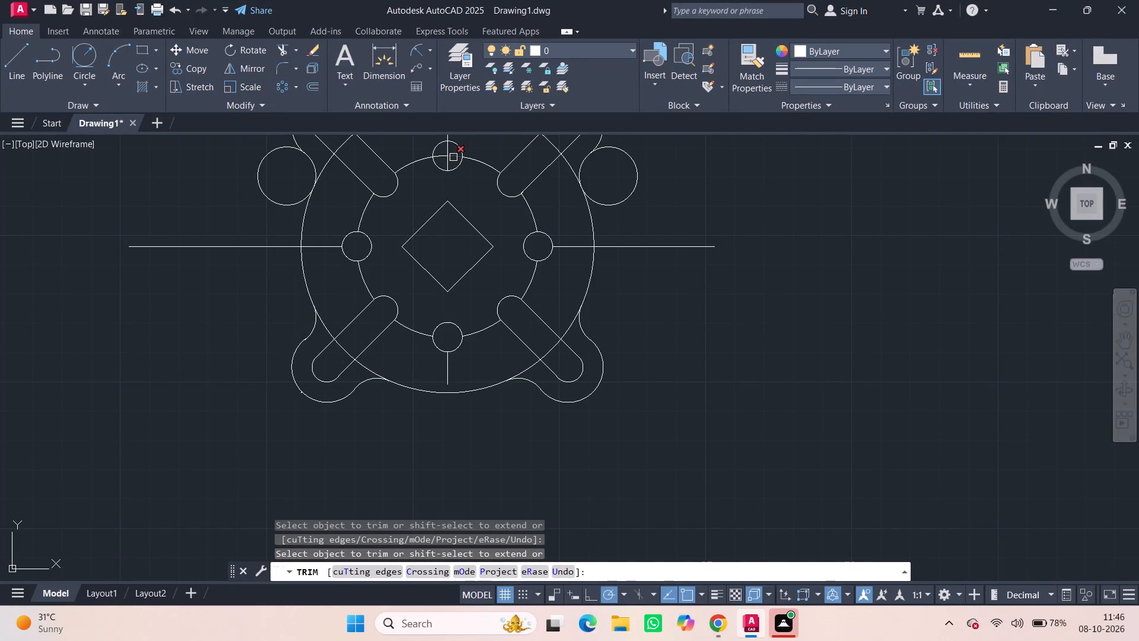
pyautogui.click(453, 158)
pyautogui.click(448, 151)
pyautogui.click(445, 158)
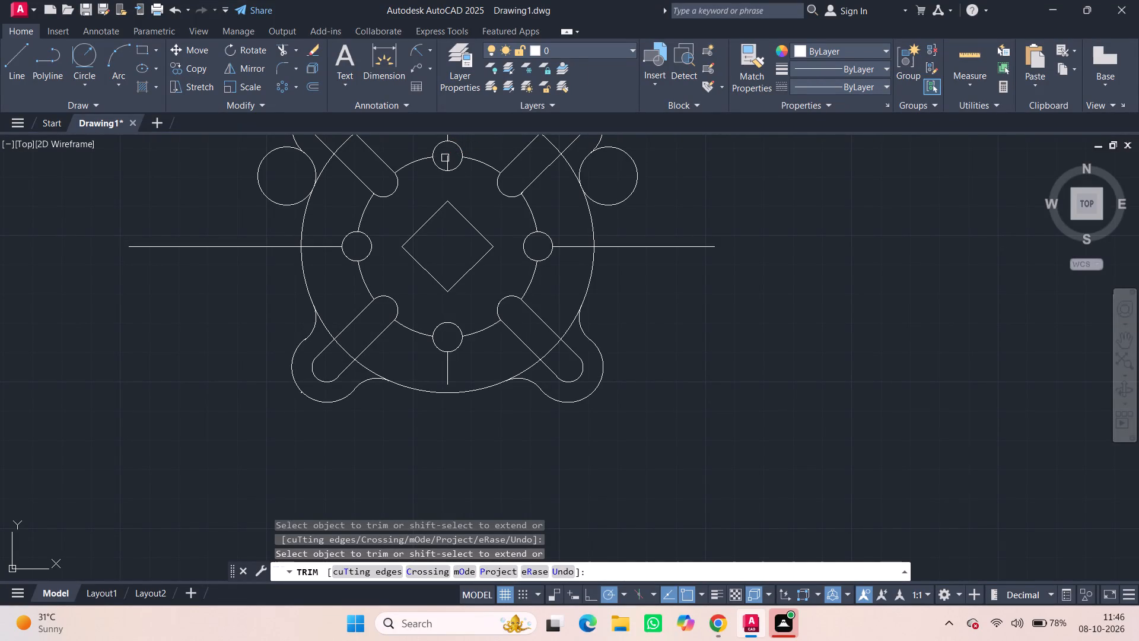
pyautogui.click(448, 158)
# Trim away the vertical and horizontal centre lines running outward from the four small circles, including the parts beyond the radius 50 circle.
pyautogui.scroll(-1, 447, 291)
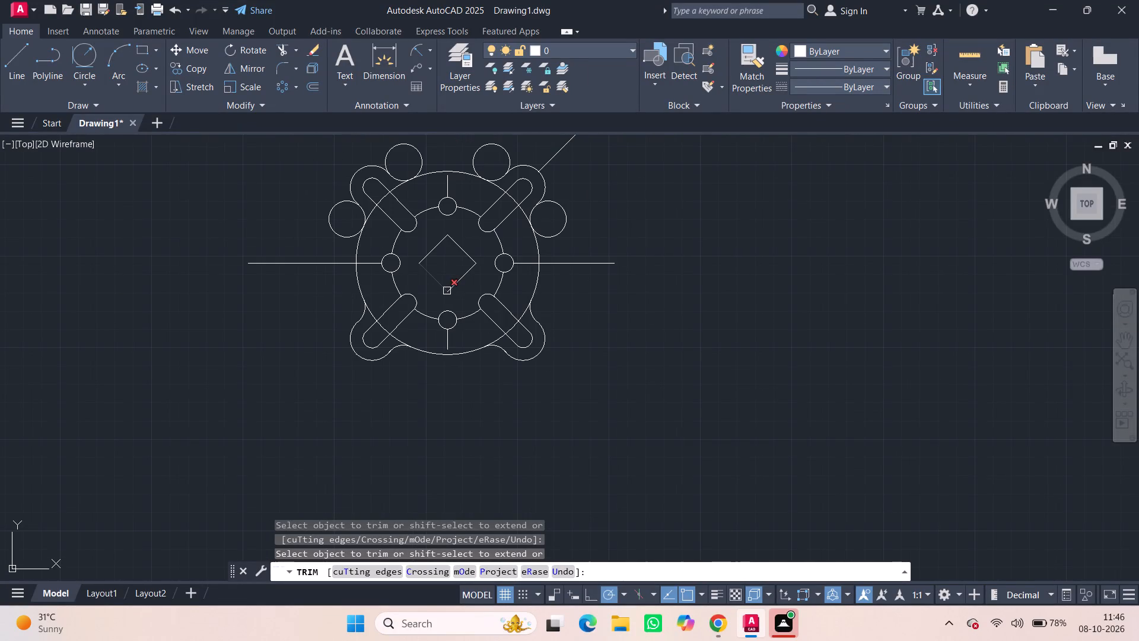
pyautogui.click(447, 338)
pyautogui.click(447, 338)
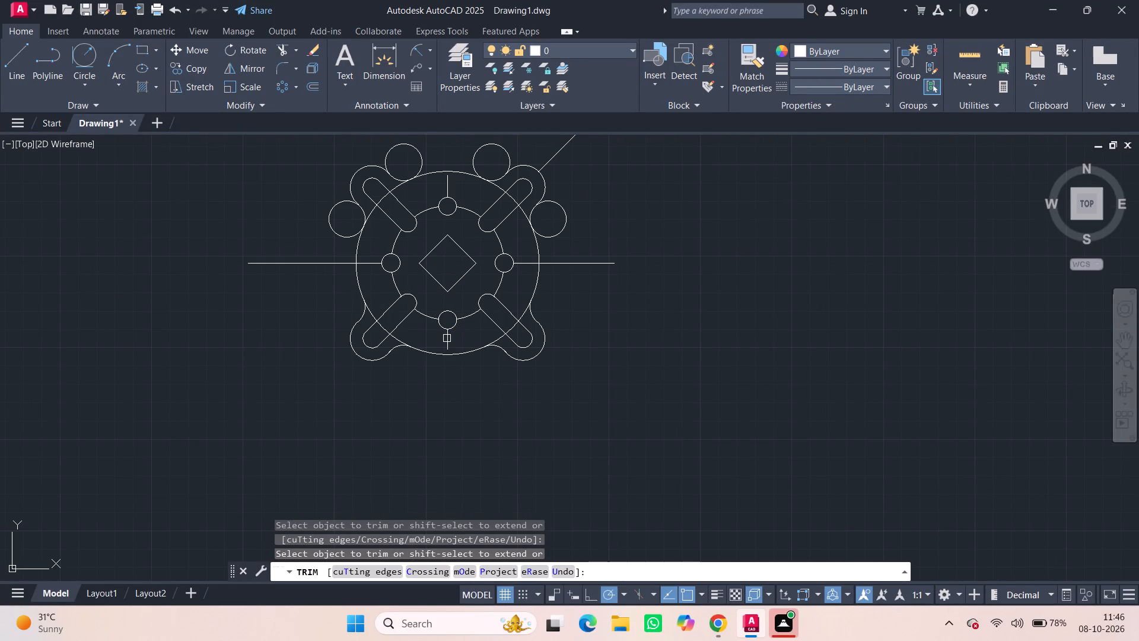
pyautogui.click(448, 338)
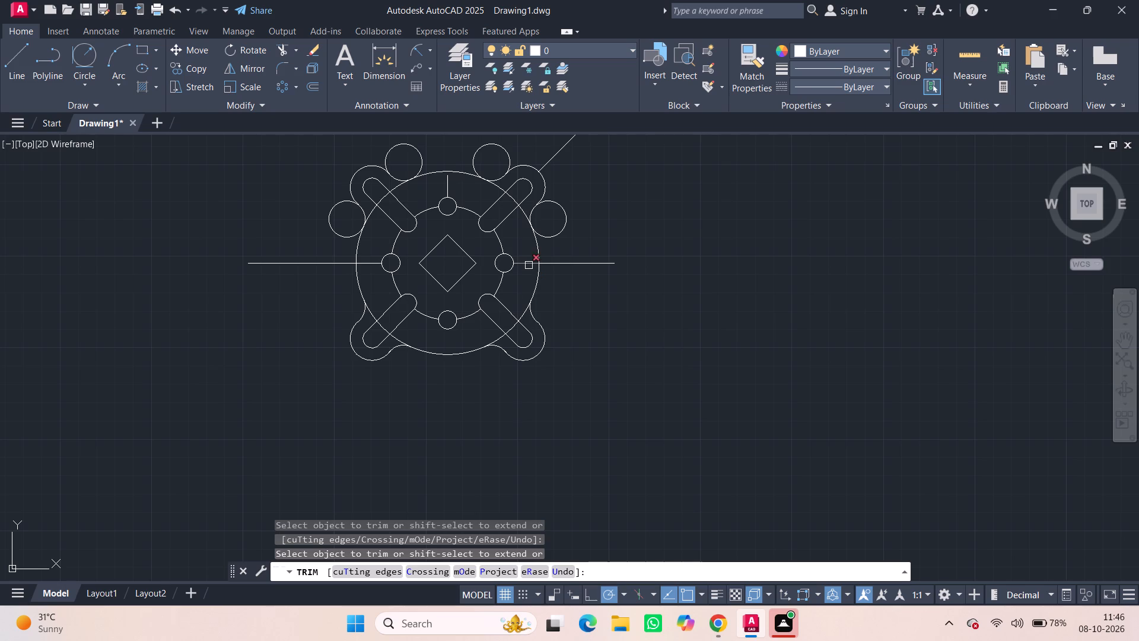
pyautogui.click(527, 265)
pyautogui.click(527, 264)
pyautogui.click(549, 264)
pyautogui.click(555, 264)
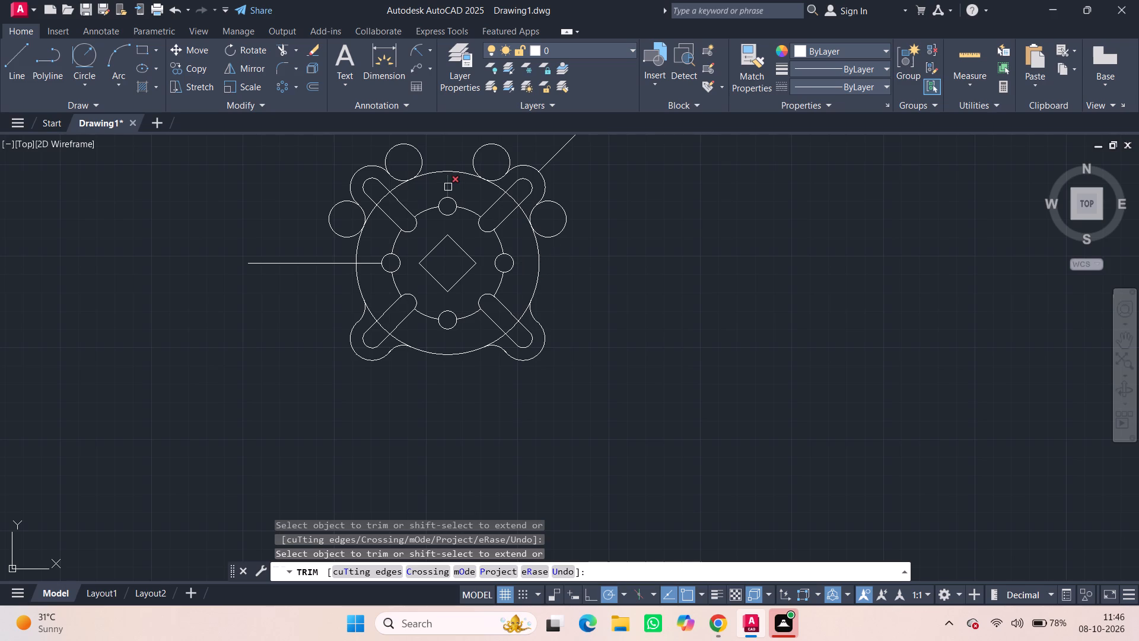
pyautogui.click(448, 187)
pyautogui.click(371, 261)
pyautogui.click(345, 265)
# Trim the radius 50 circle's arc segments that cross the two lower lugs and their slots.
pyautogui.scroll(1, 455, 251)
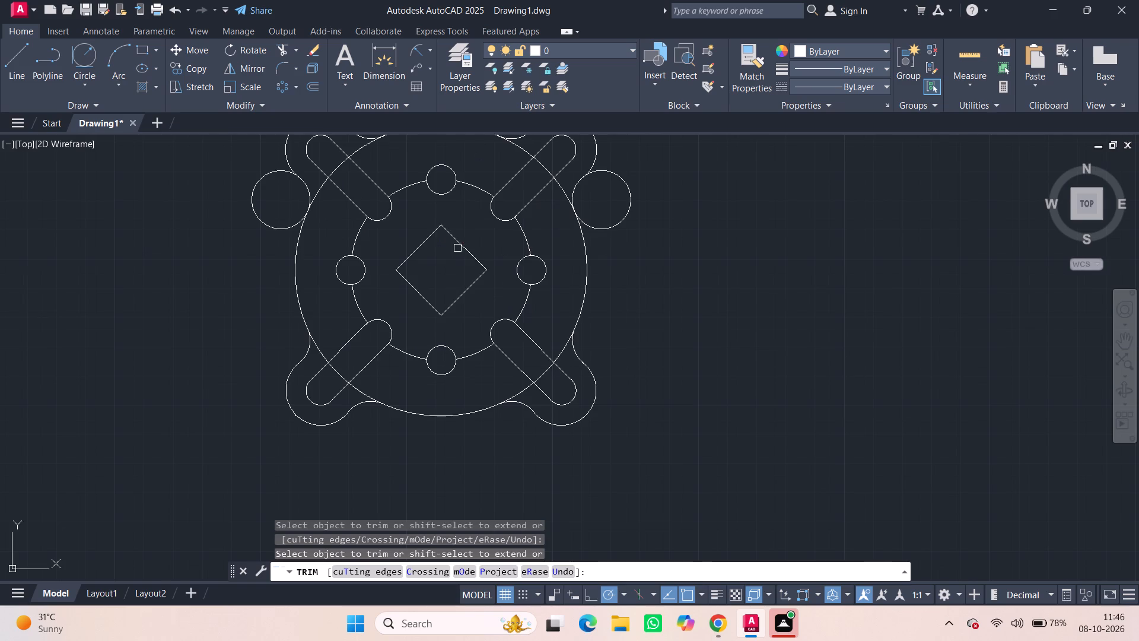
pyautogui.moveTo(453, 249); pyautogui.dragTo(486, 326, button='middle')
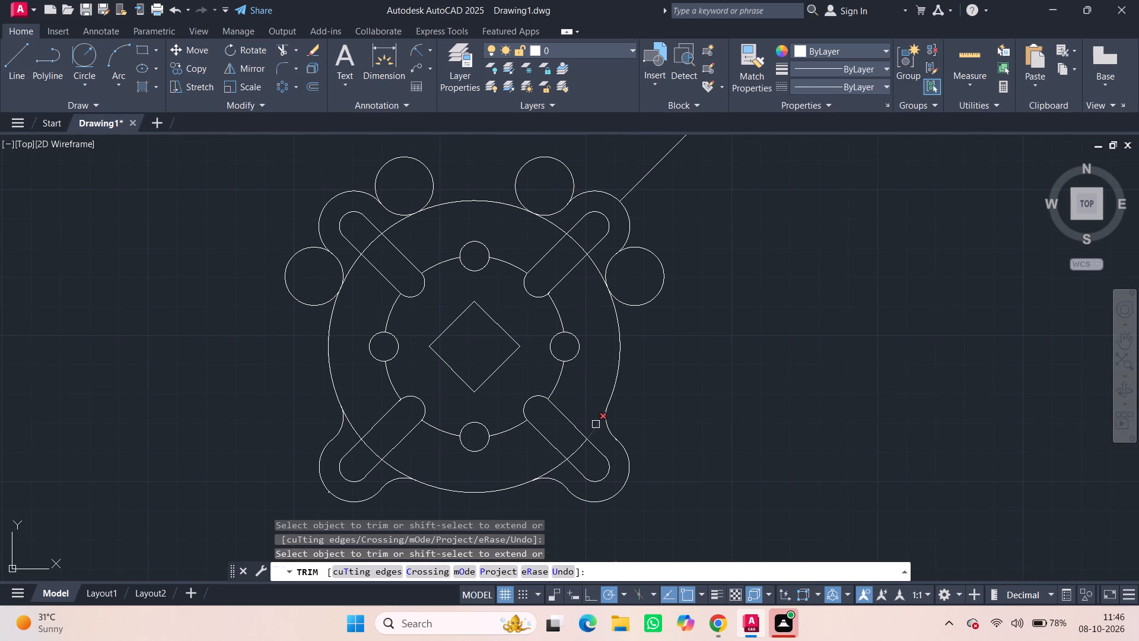
pyautogui.click(596, 426)
pyautogui.click(573, 452)
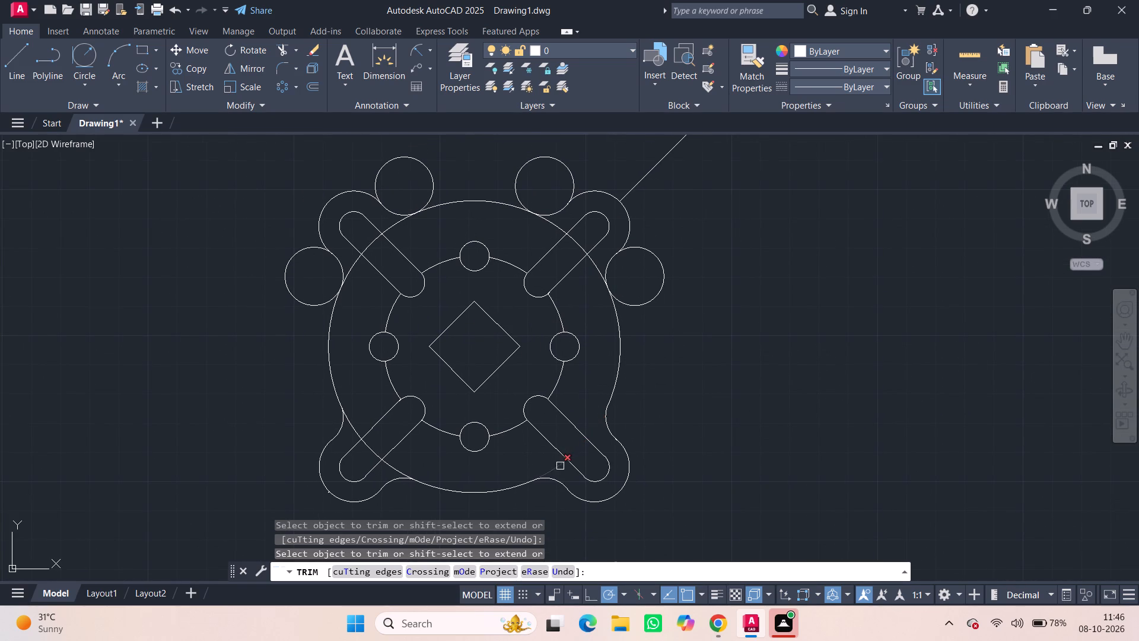
pyautogui.click(560, 466)
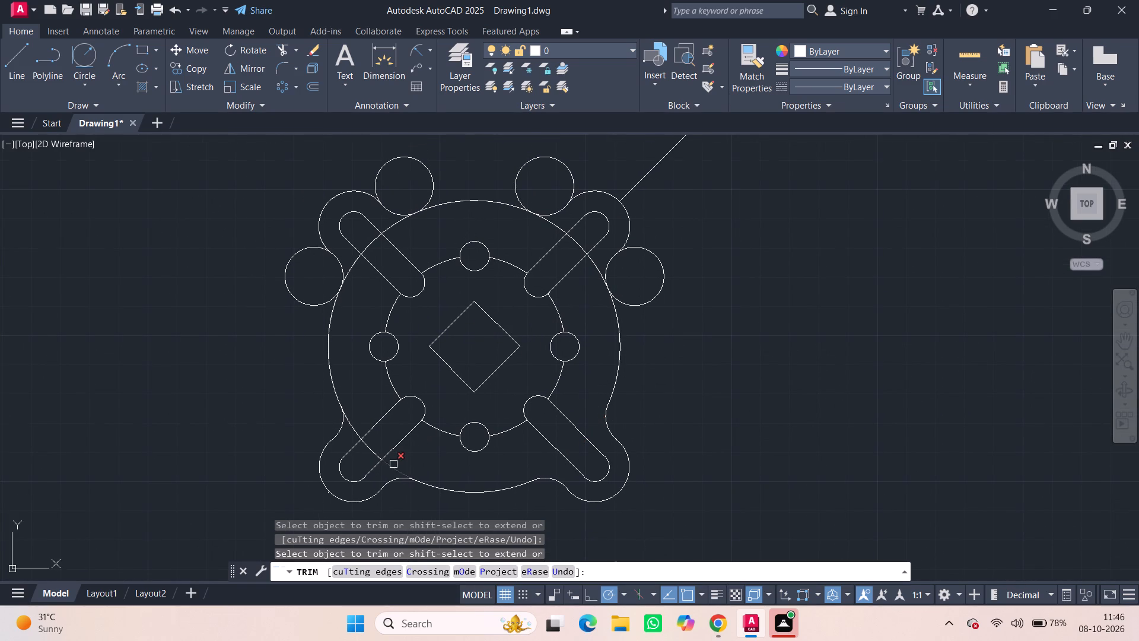
pyautogui.click(393, 464)
pyautogui.click(367, 448)
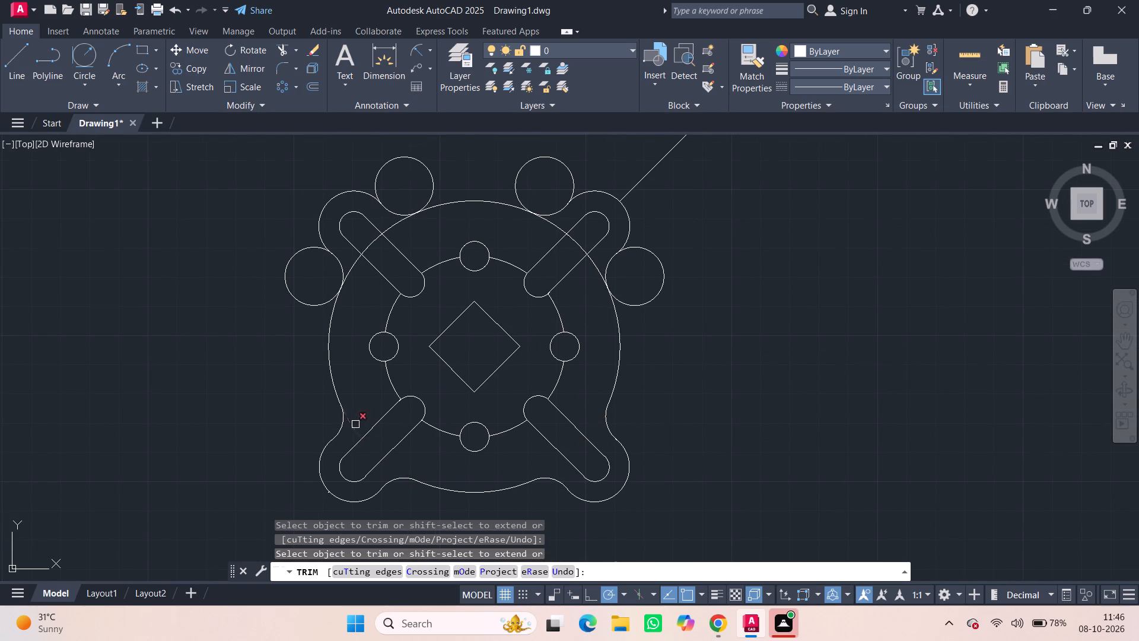
pyautogui.click(354, 426)
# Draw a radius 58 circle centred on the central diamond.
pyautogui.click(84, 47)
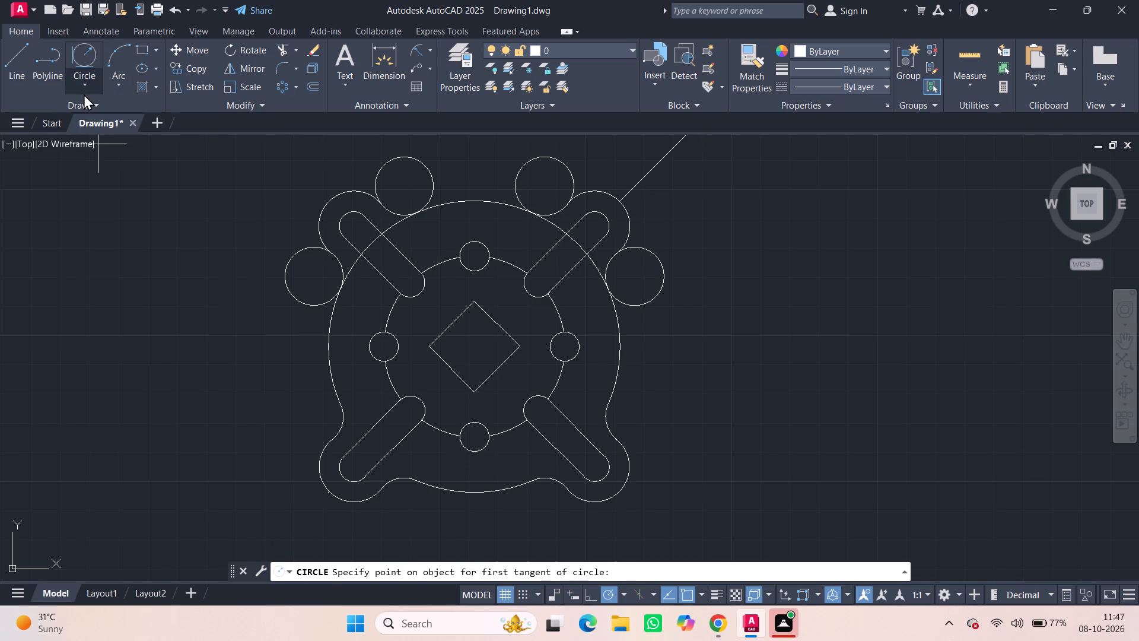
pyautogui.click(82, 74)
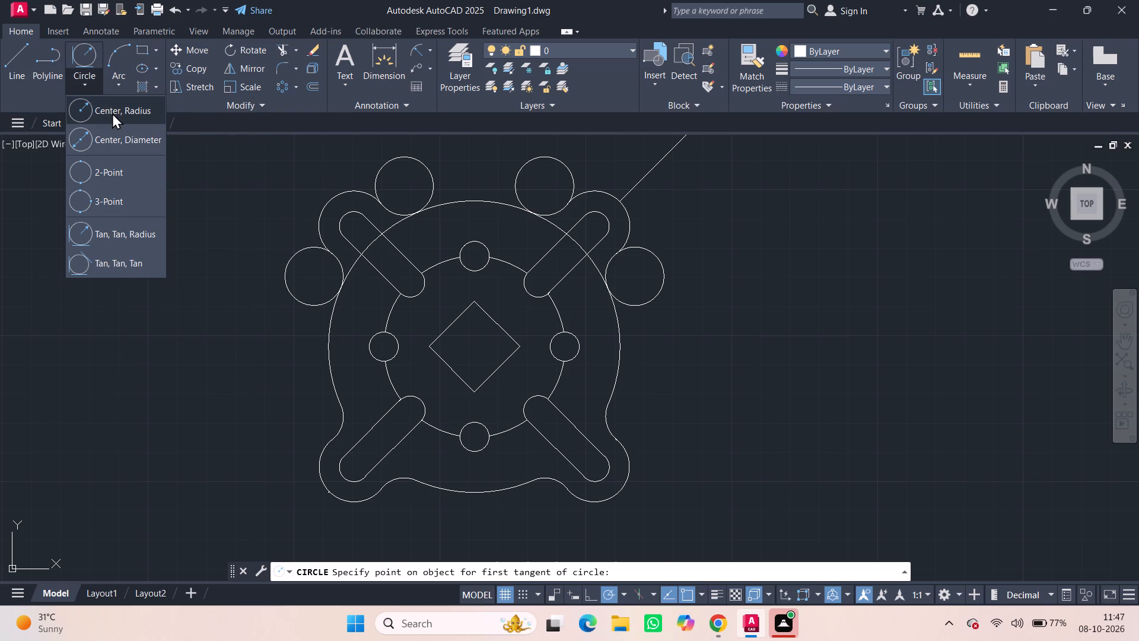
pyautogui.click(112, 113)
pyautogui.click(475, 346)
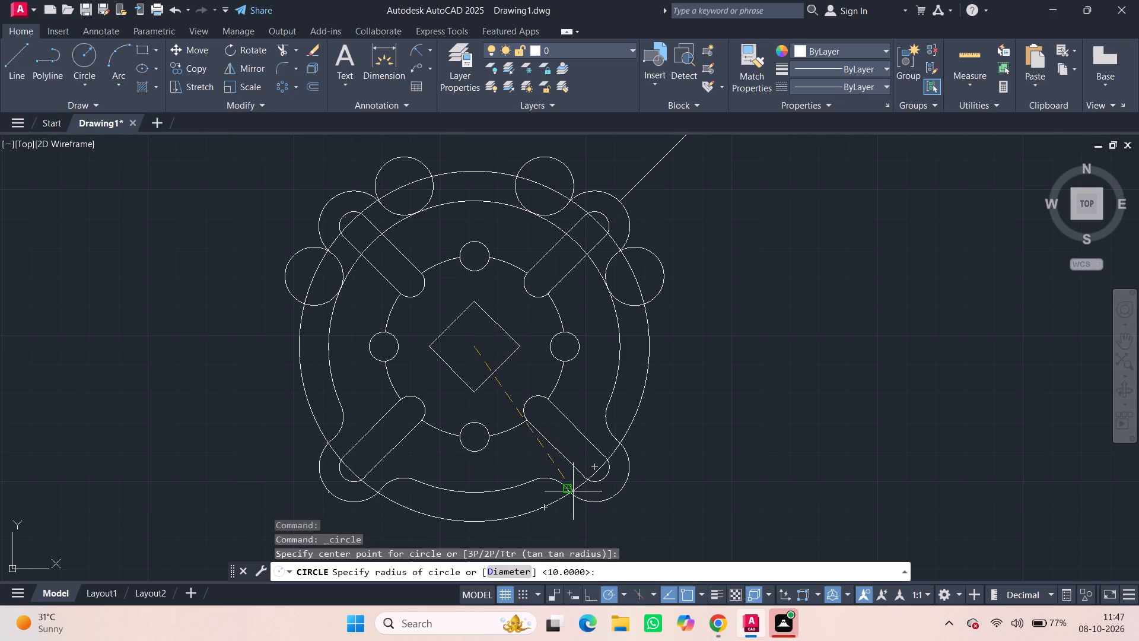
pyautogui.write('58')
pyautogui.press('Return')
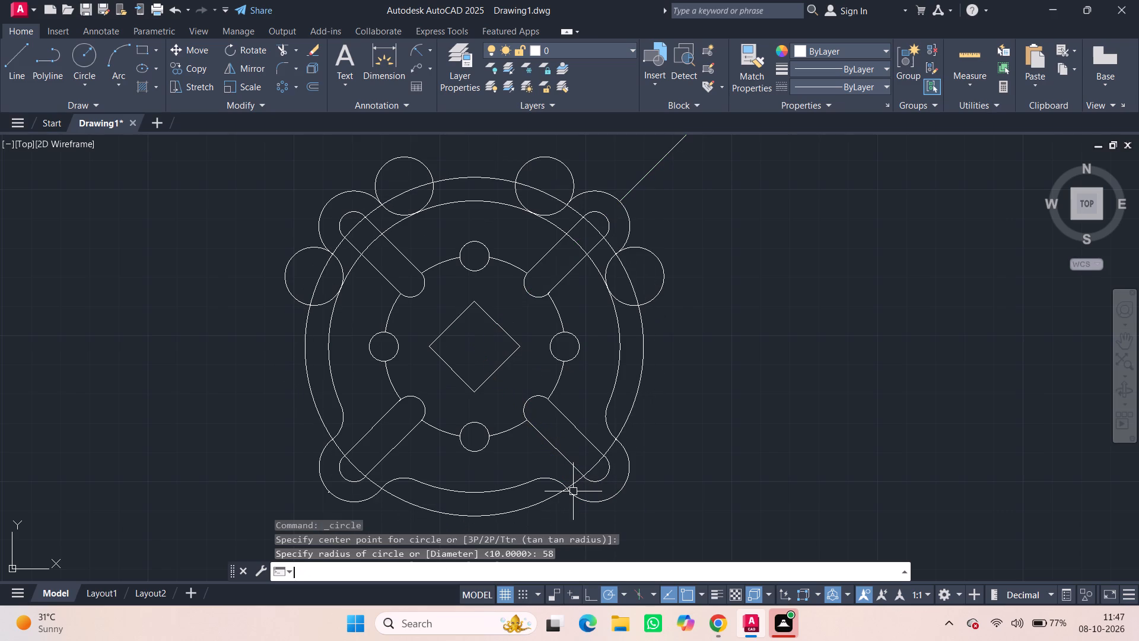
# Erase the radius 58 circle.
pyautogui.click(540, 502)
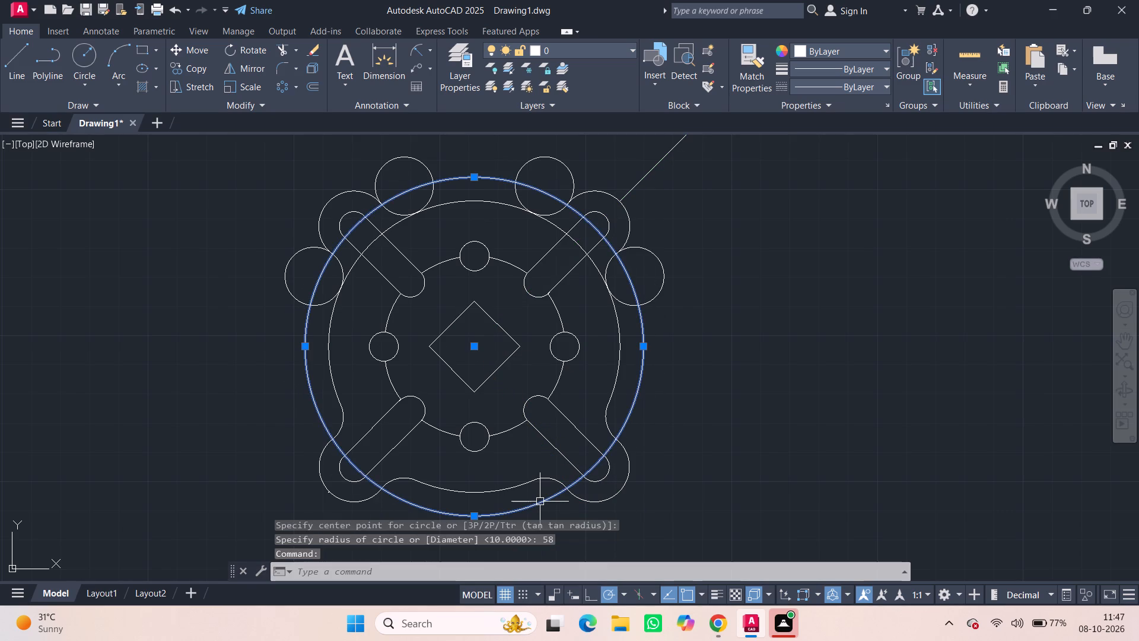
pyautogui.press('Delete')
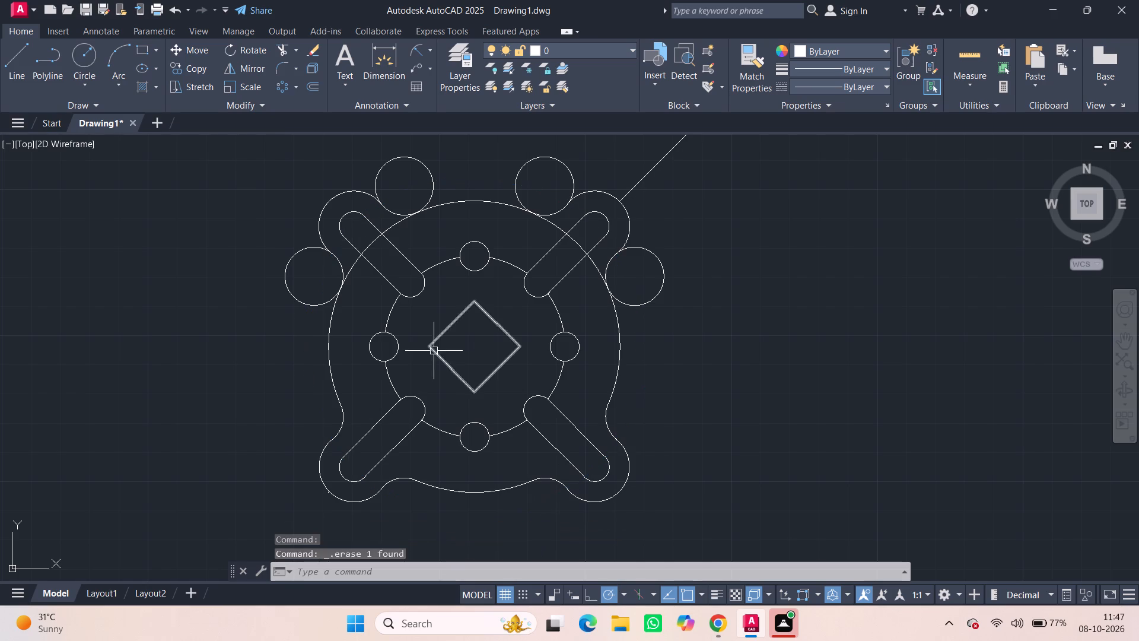
# Draw a radius 42 circle centred on the central diamond.
pyautogui.click(76, 50)
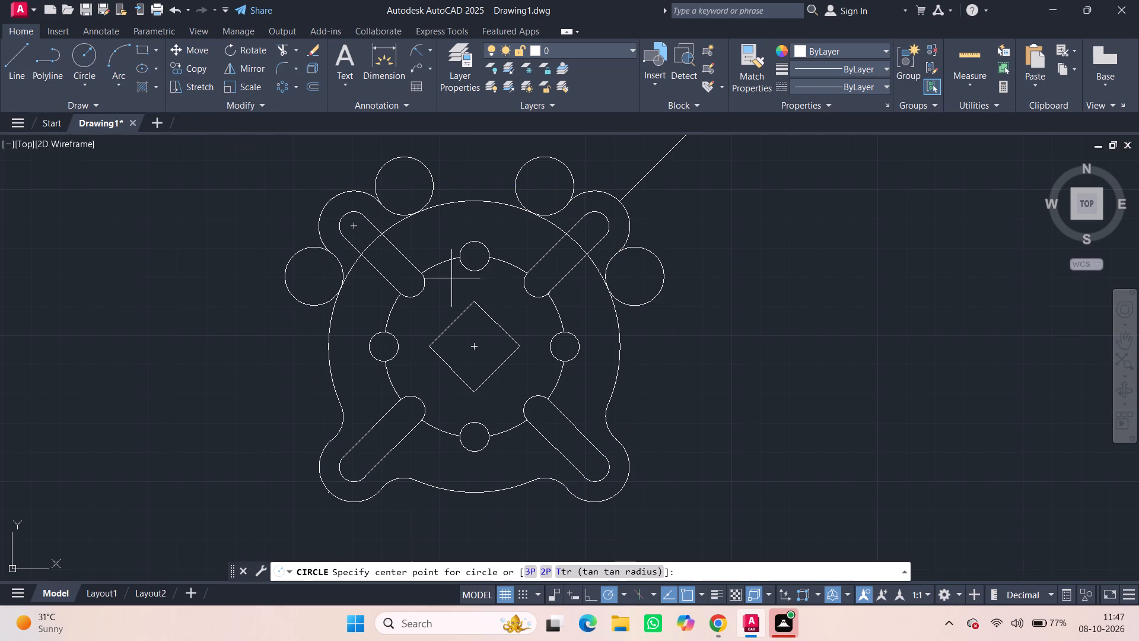
pyautogui.click(475, 344)
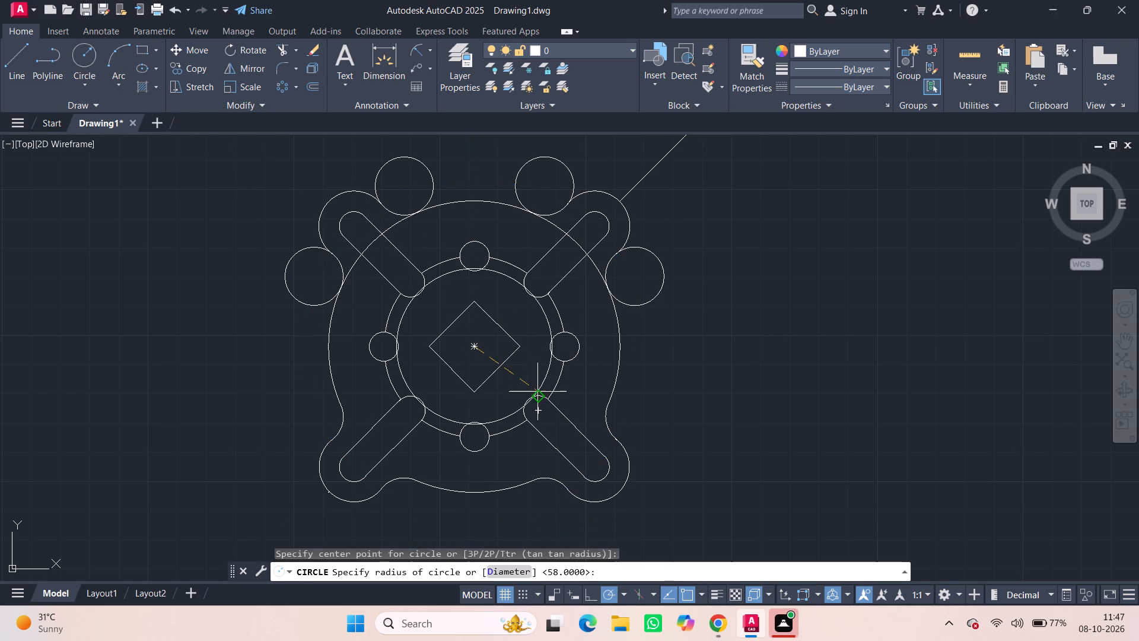
pyautogui.write('42')
pyautogui.press('Return')
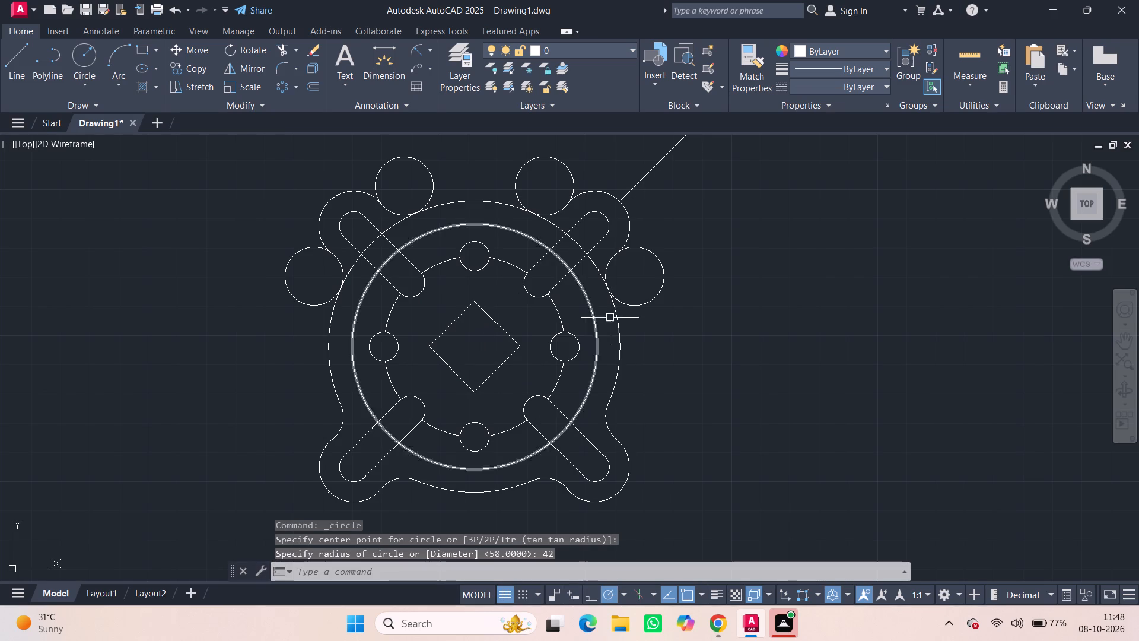
# Erase the large upper arc of the radius 50 outline and the four radius 10 circles beside the two upper lugs.
pyautogui.click(621, 335)
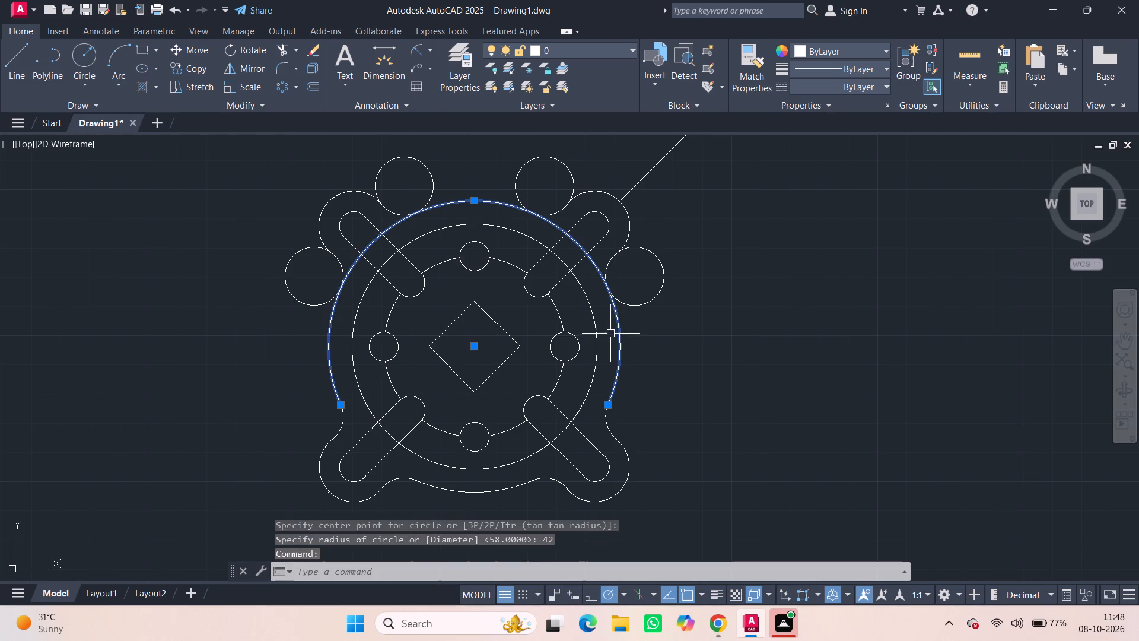
pyautogui.press('Delete')
pyautogui.click(664, 267)
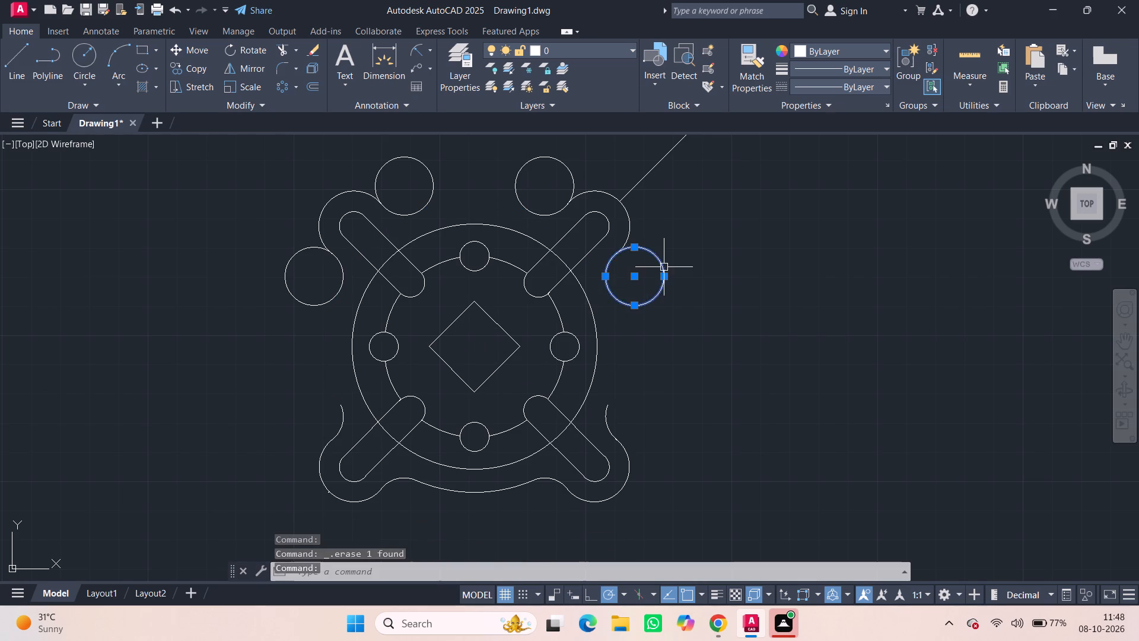
pyautogui.press('Delete')
pyautogui.click(567, 167)
pyautogui.press('Delete')
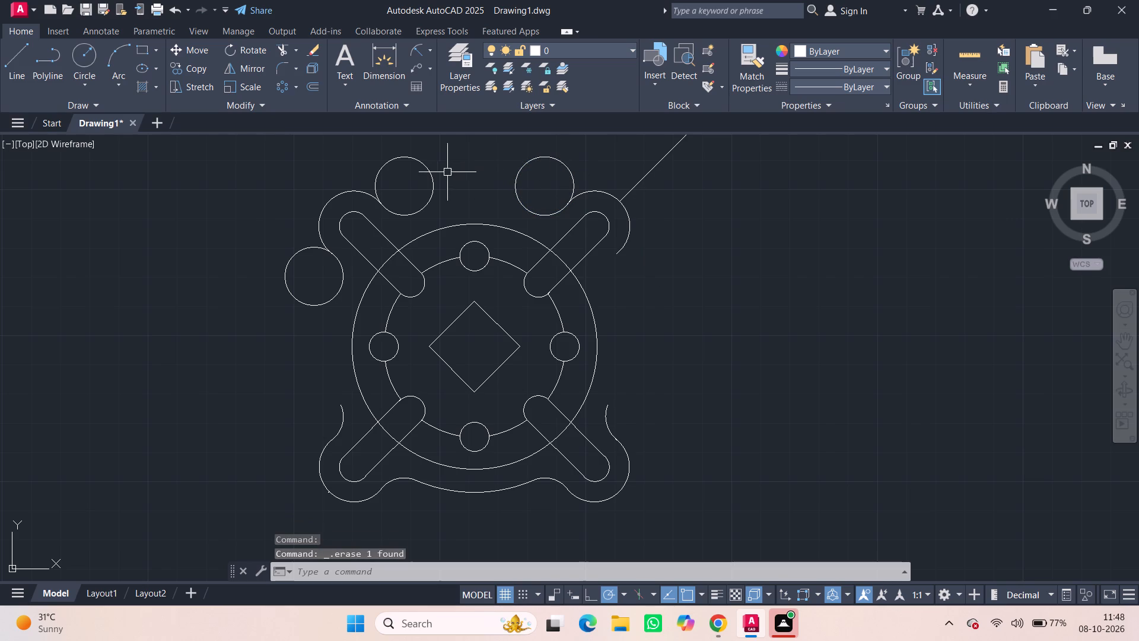
pyautogui.click(558, 161)
pyautogui.press('Delete')
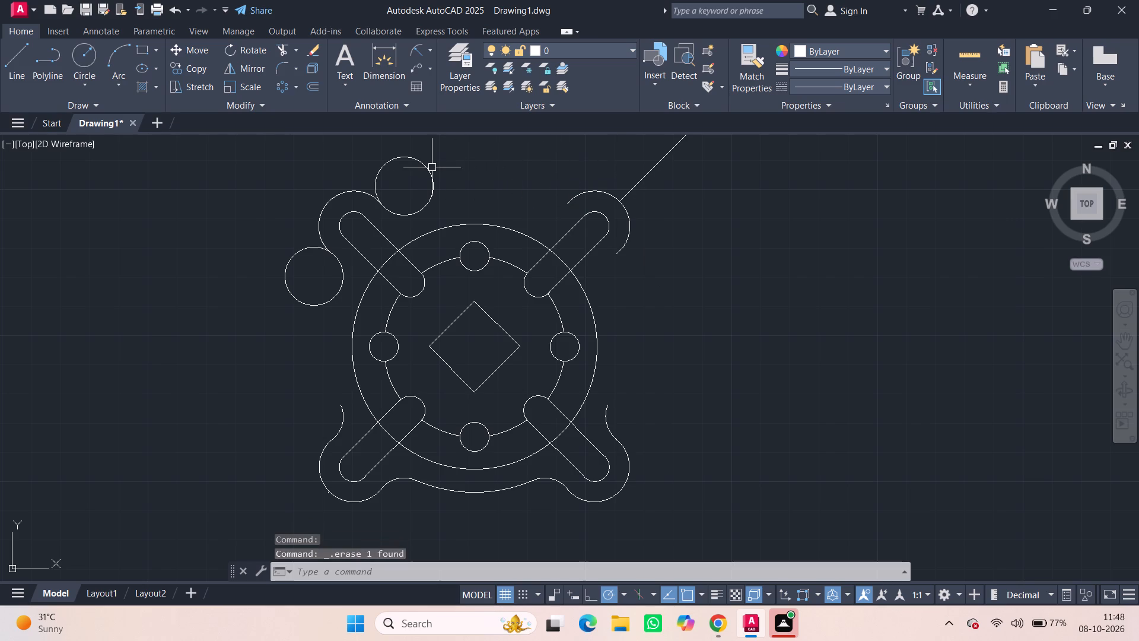
pyautogui.click(432, 167)
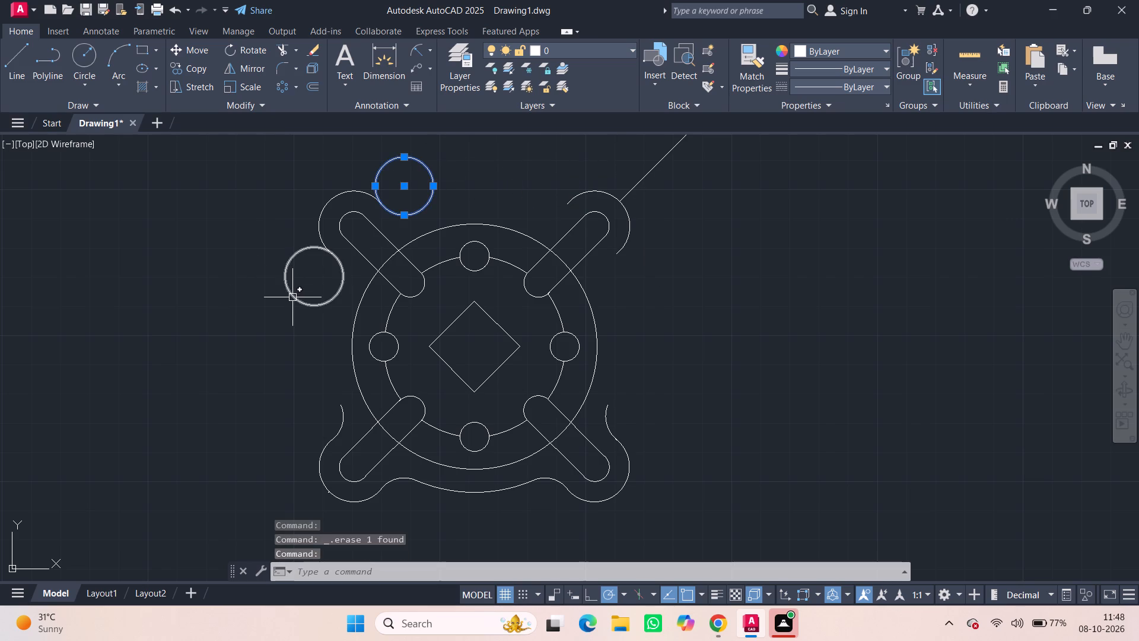
pyautogui.click(292, 298)
pyautogui.press('Delete')
# Erase the four blend arcs beside the two lower lugs and the radius 50 bottom arc between them.
pyautogui.click(339, 412)
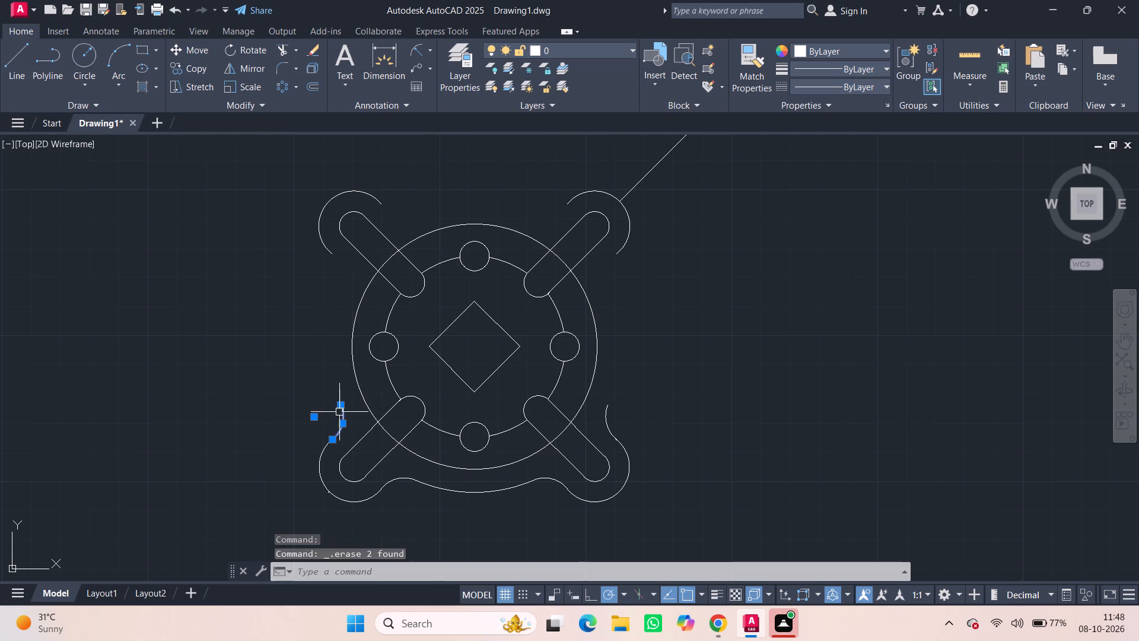
pyautogui.click(396, 479)
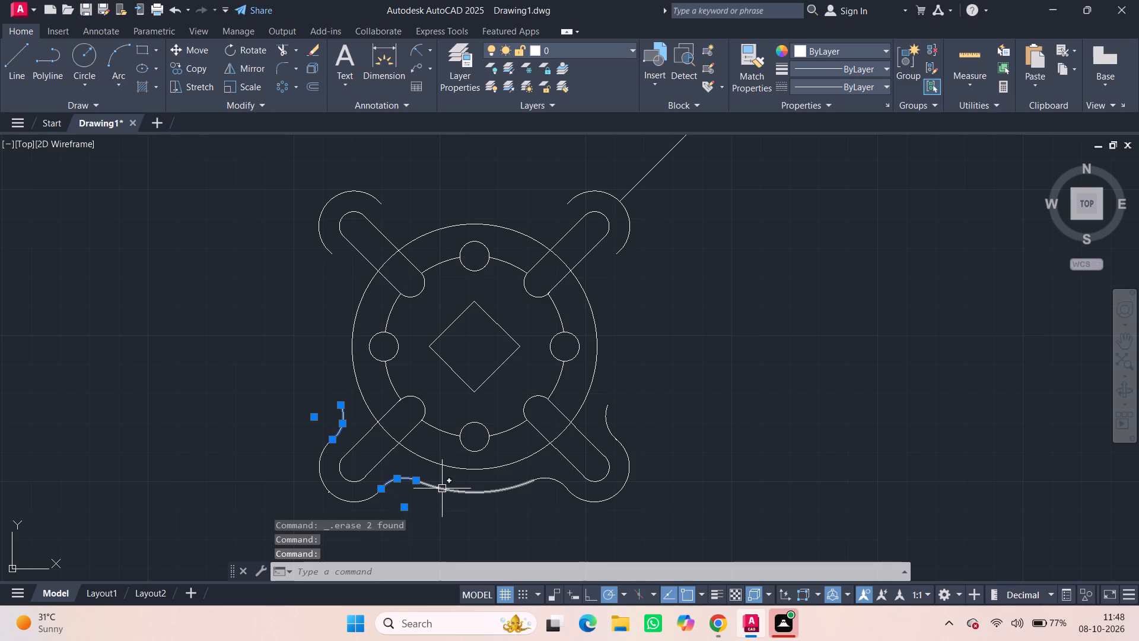
pyautogui.click(442, 488)
pyautogui.click(543, 477)
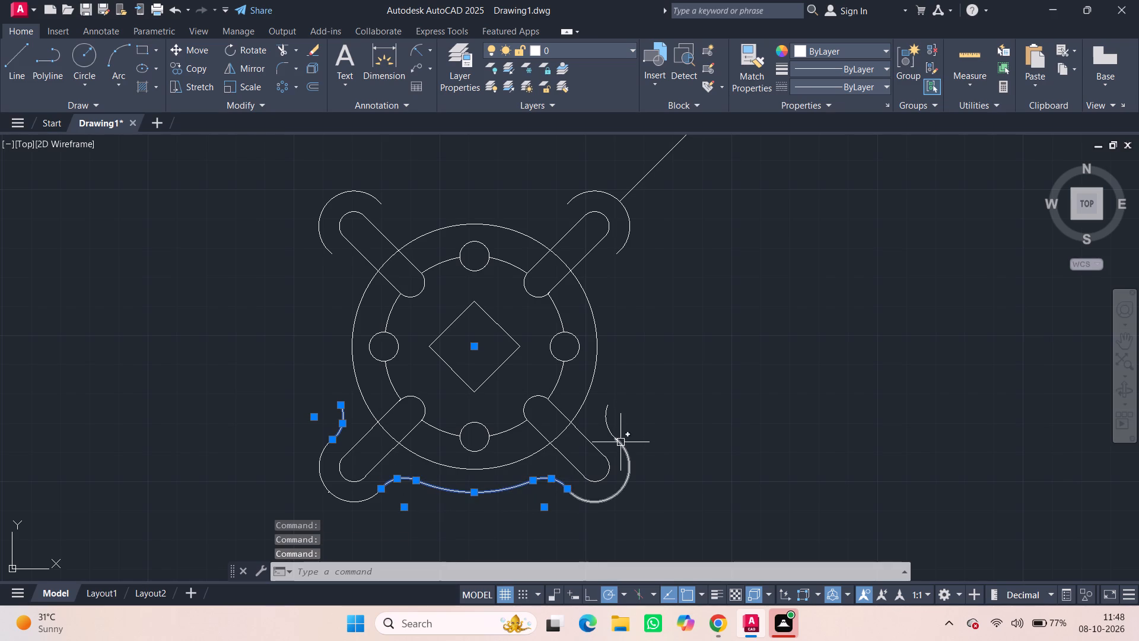
pyautogui.click(604, 416)
pyautogui.press('Delete')
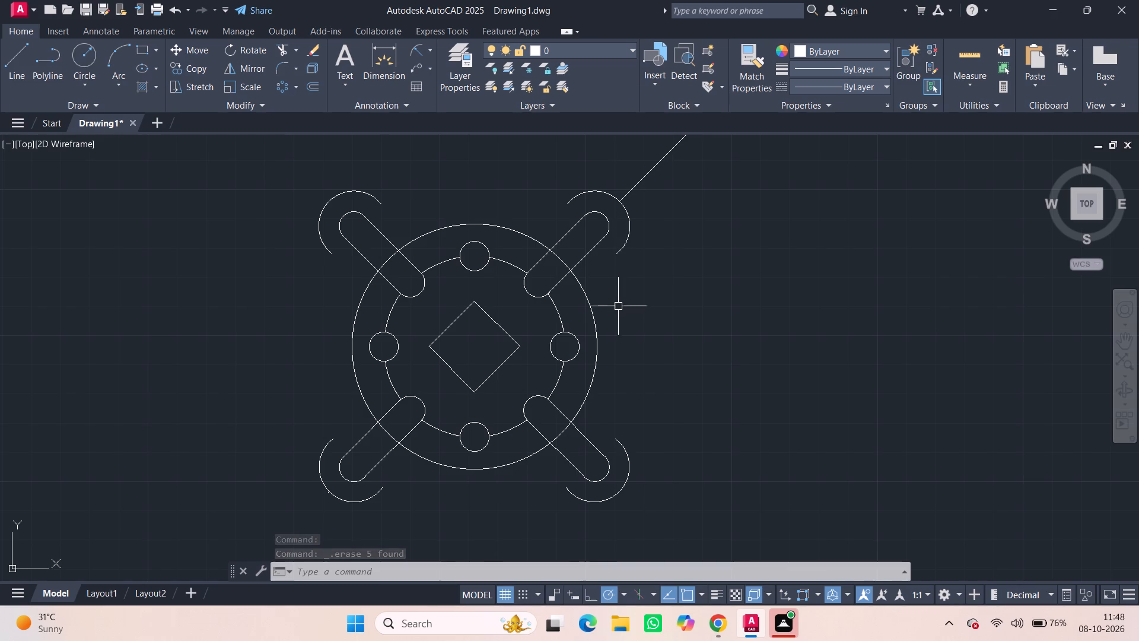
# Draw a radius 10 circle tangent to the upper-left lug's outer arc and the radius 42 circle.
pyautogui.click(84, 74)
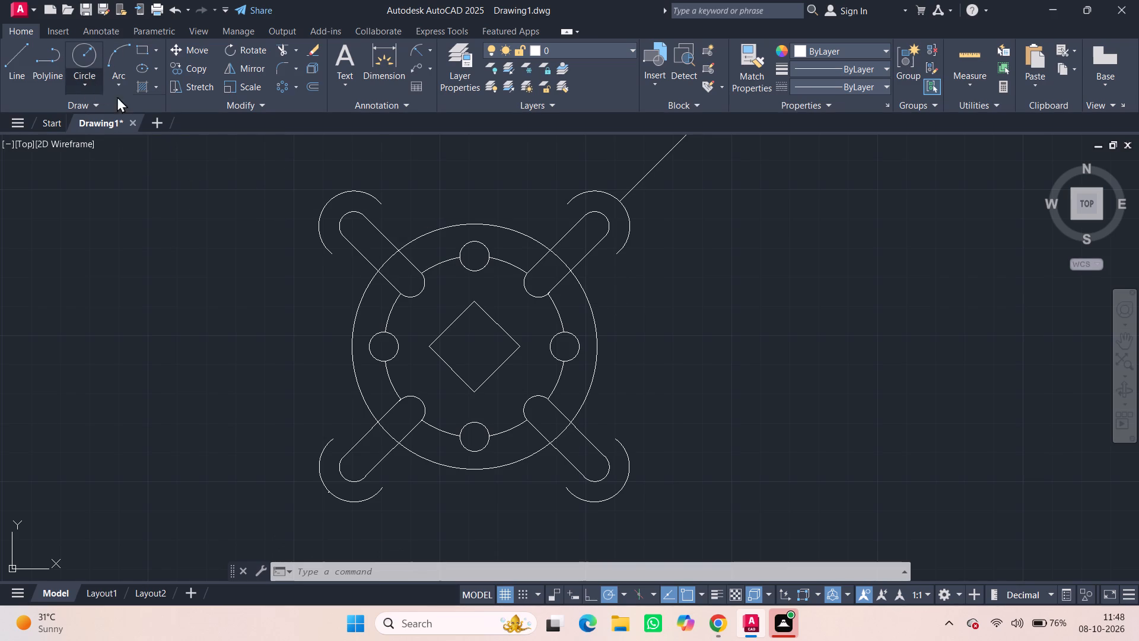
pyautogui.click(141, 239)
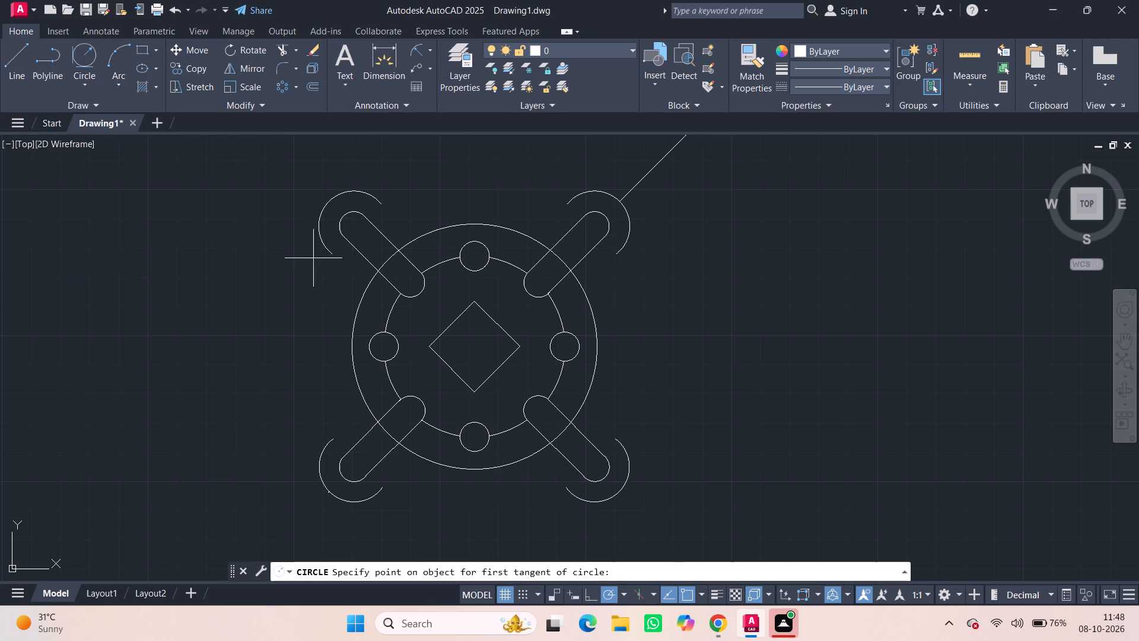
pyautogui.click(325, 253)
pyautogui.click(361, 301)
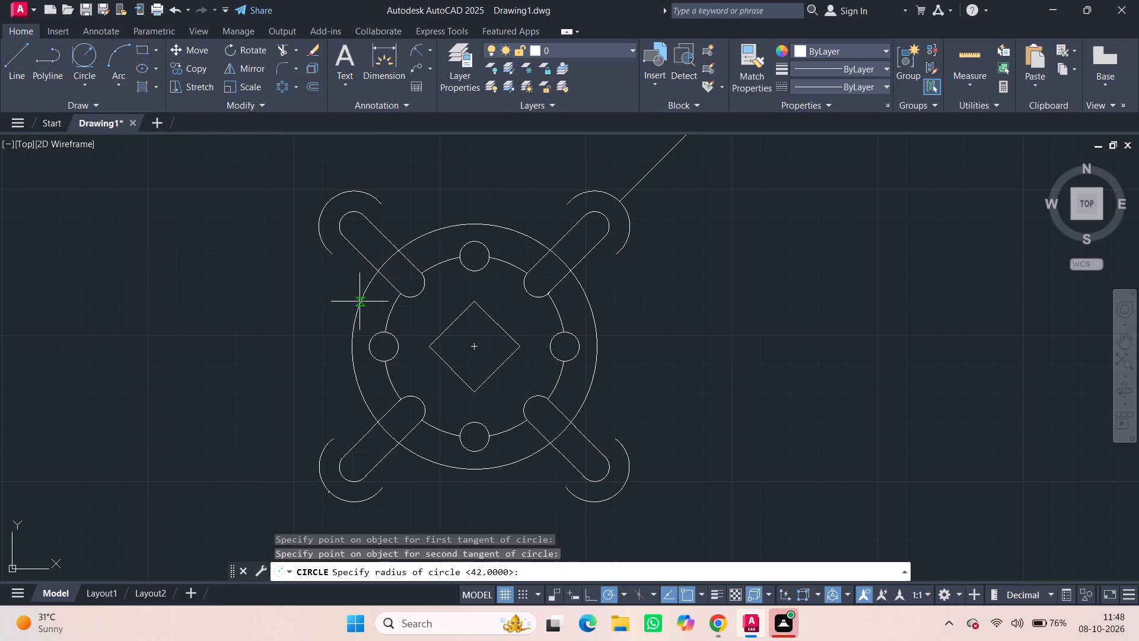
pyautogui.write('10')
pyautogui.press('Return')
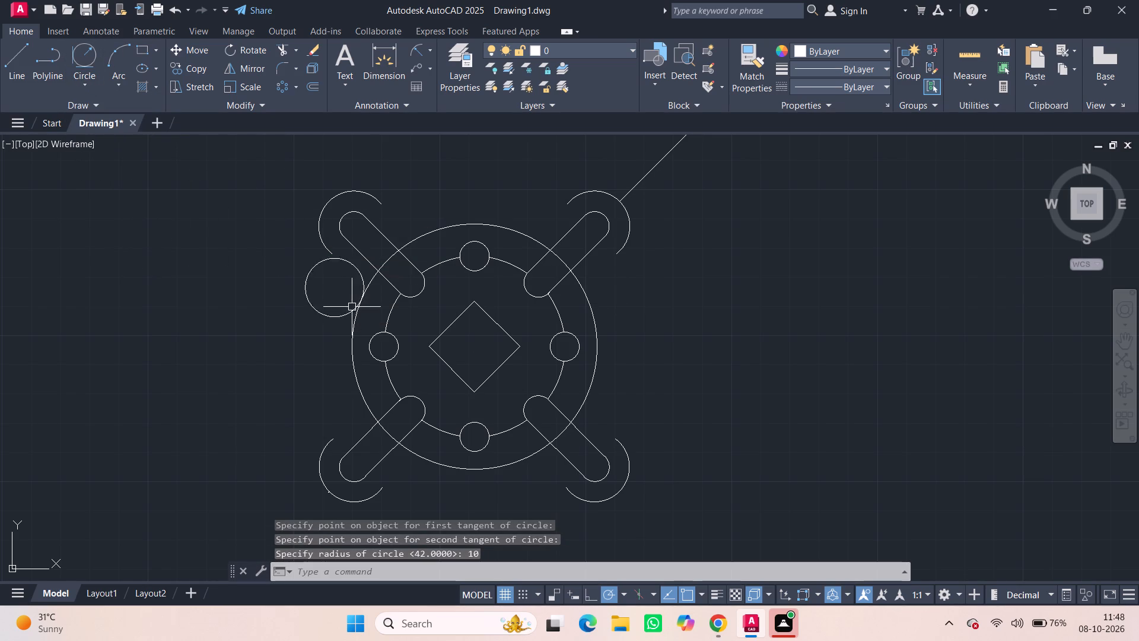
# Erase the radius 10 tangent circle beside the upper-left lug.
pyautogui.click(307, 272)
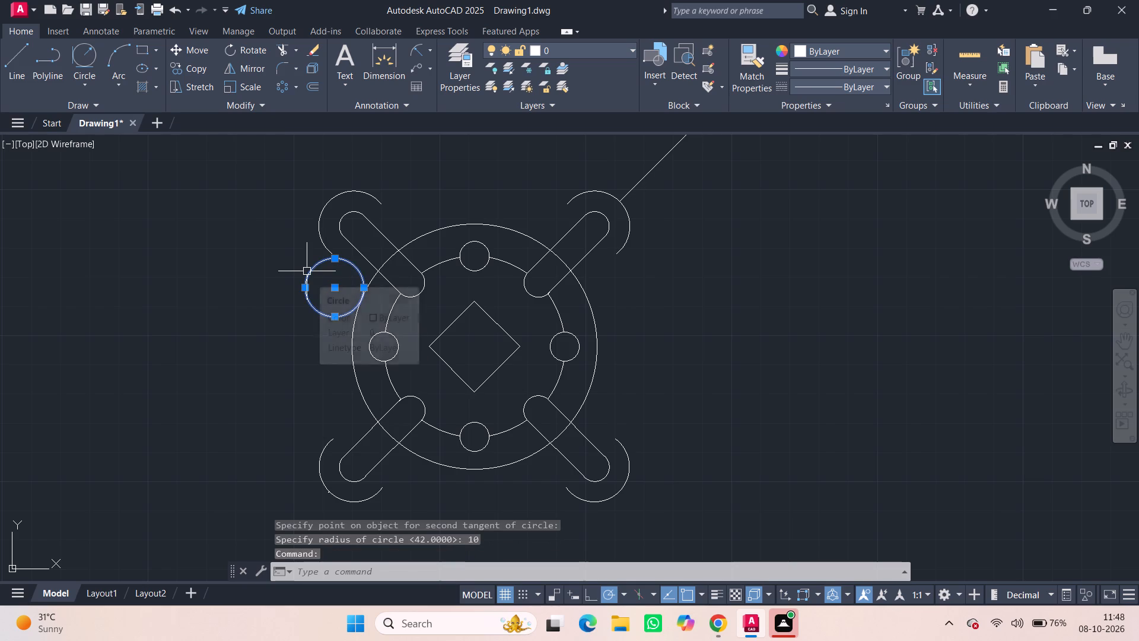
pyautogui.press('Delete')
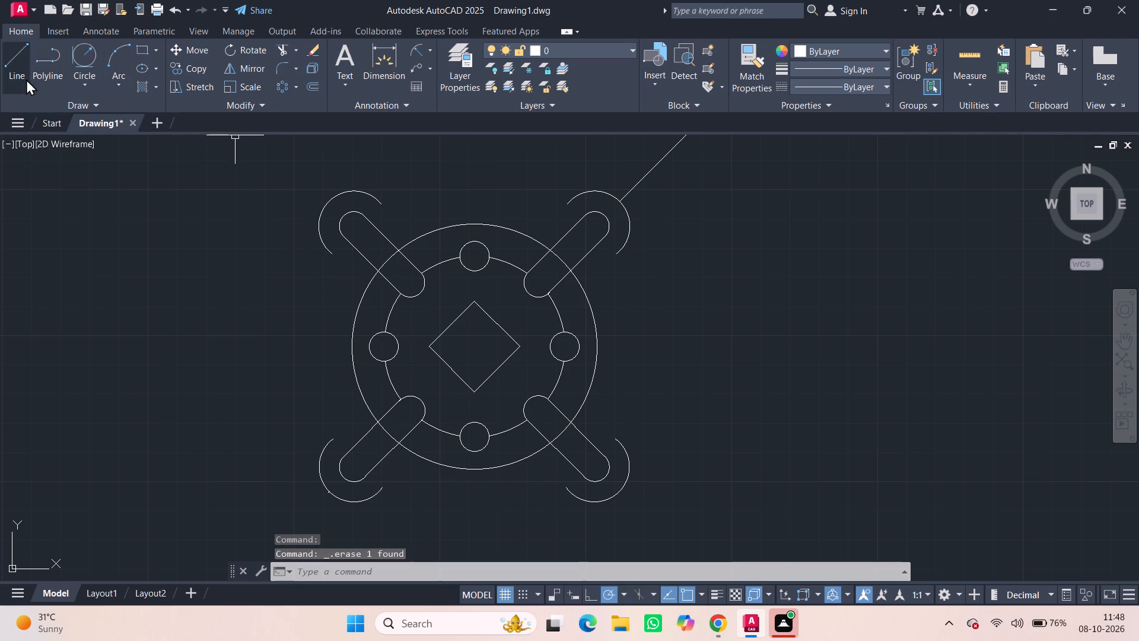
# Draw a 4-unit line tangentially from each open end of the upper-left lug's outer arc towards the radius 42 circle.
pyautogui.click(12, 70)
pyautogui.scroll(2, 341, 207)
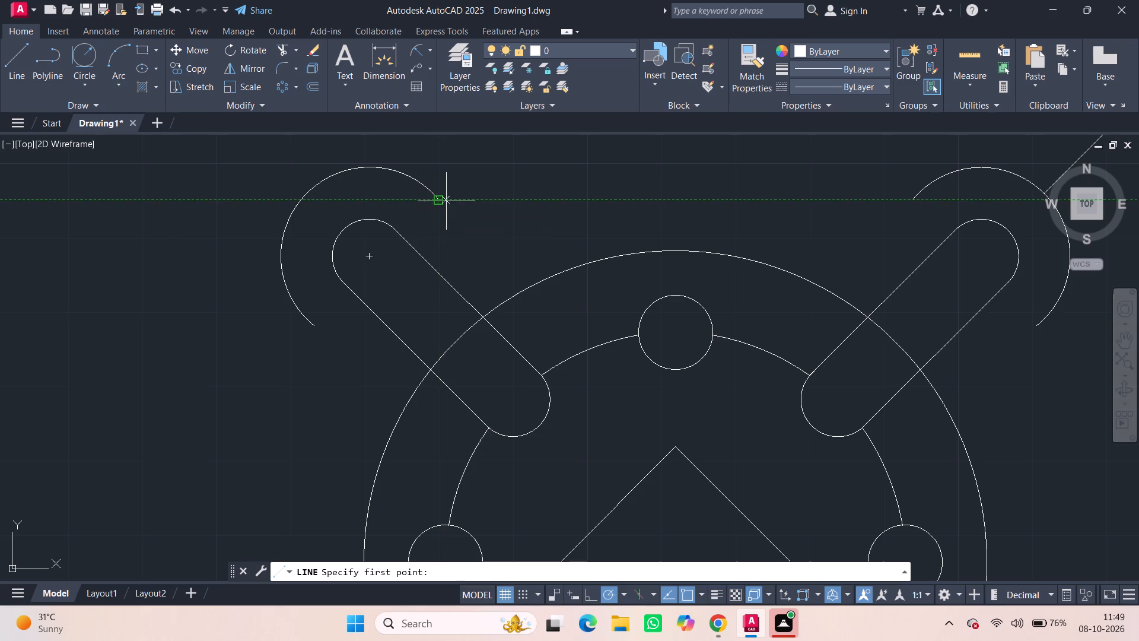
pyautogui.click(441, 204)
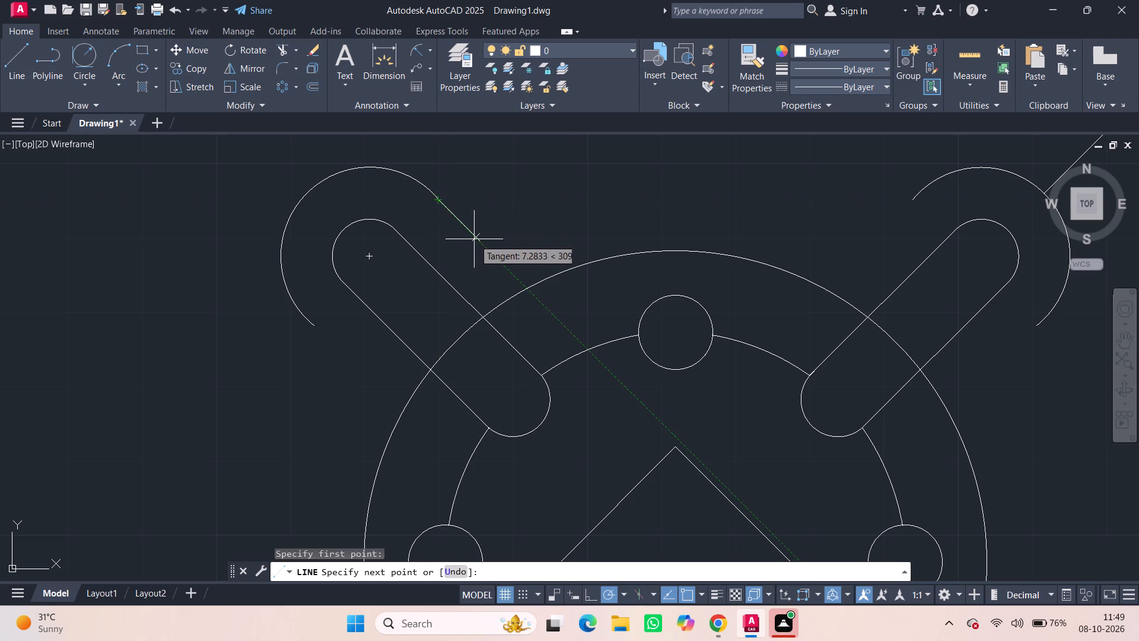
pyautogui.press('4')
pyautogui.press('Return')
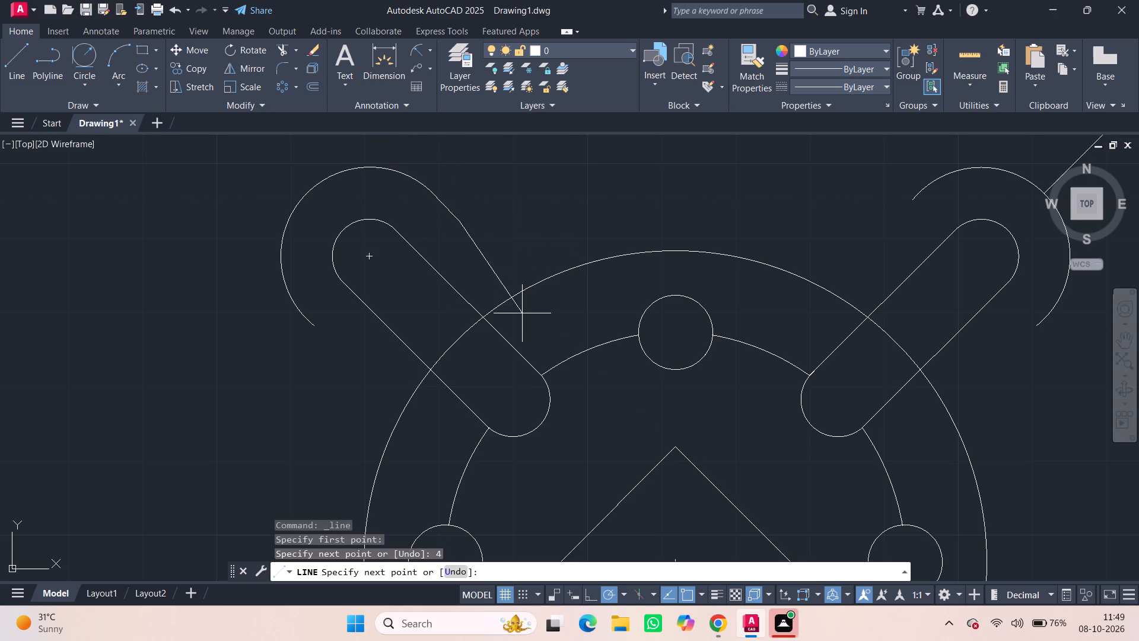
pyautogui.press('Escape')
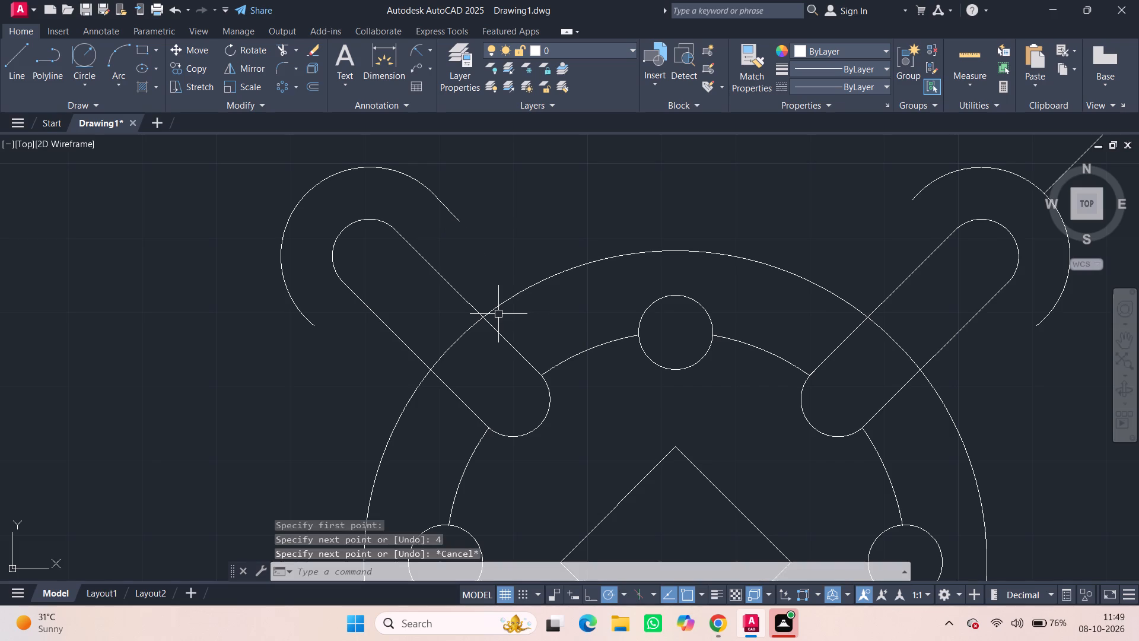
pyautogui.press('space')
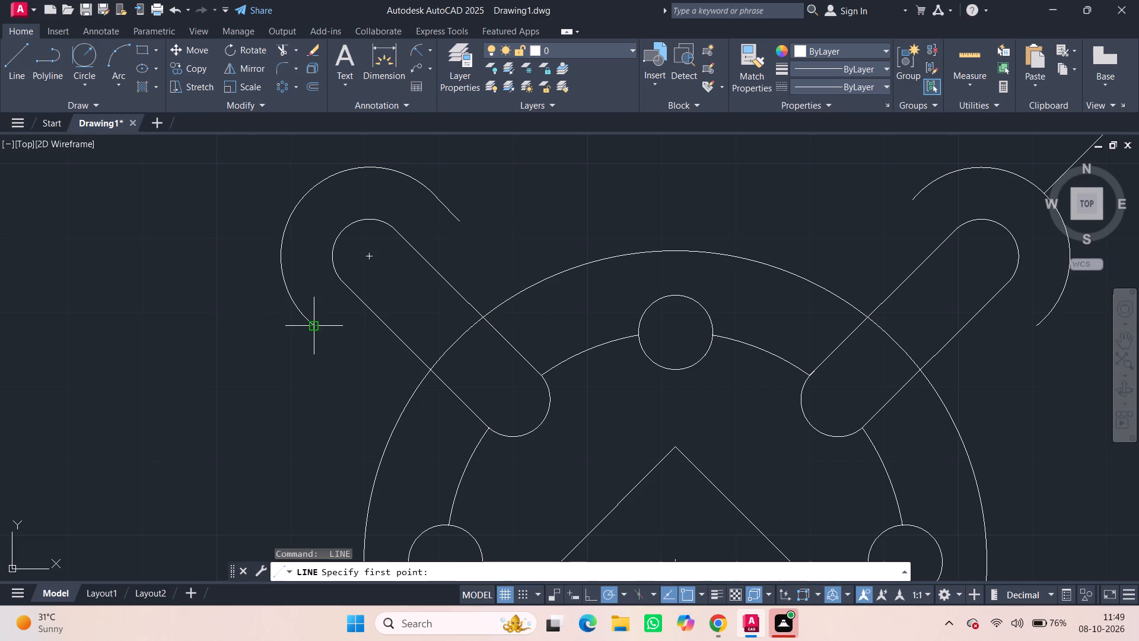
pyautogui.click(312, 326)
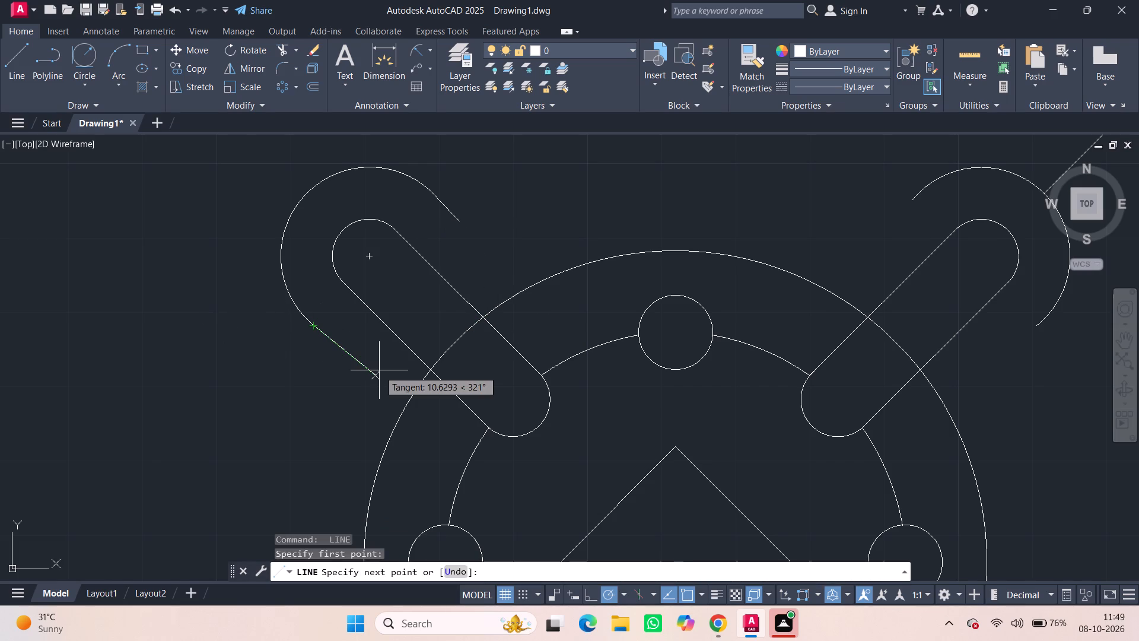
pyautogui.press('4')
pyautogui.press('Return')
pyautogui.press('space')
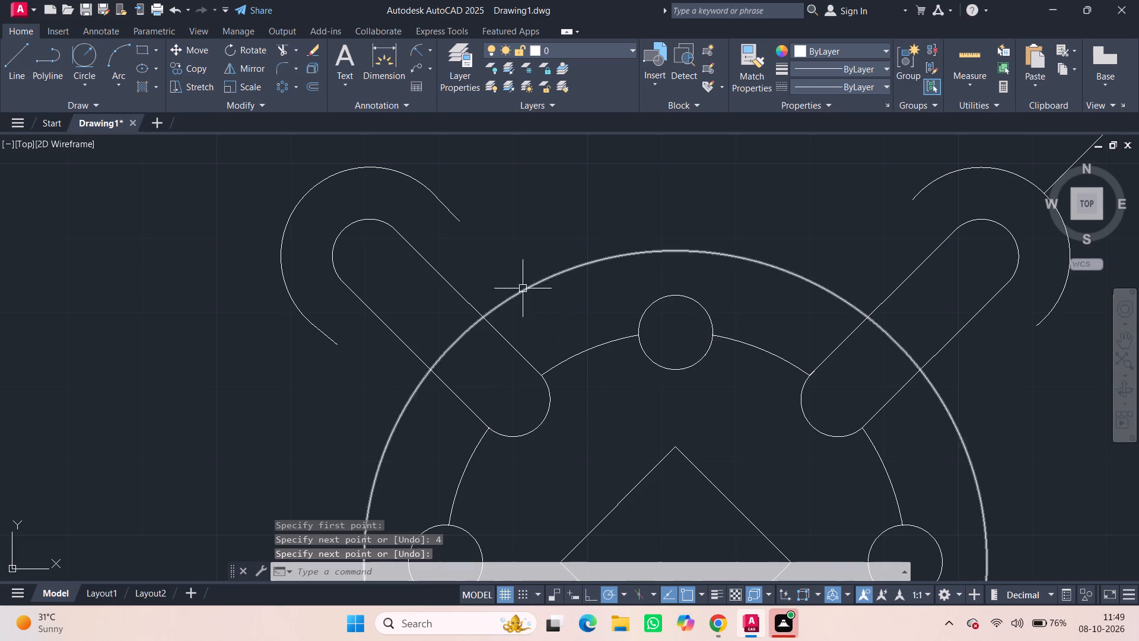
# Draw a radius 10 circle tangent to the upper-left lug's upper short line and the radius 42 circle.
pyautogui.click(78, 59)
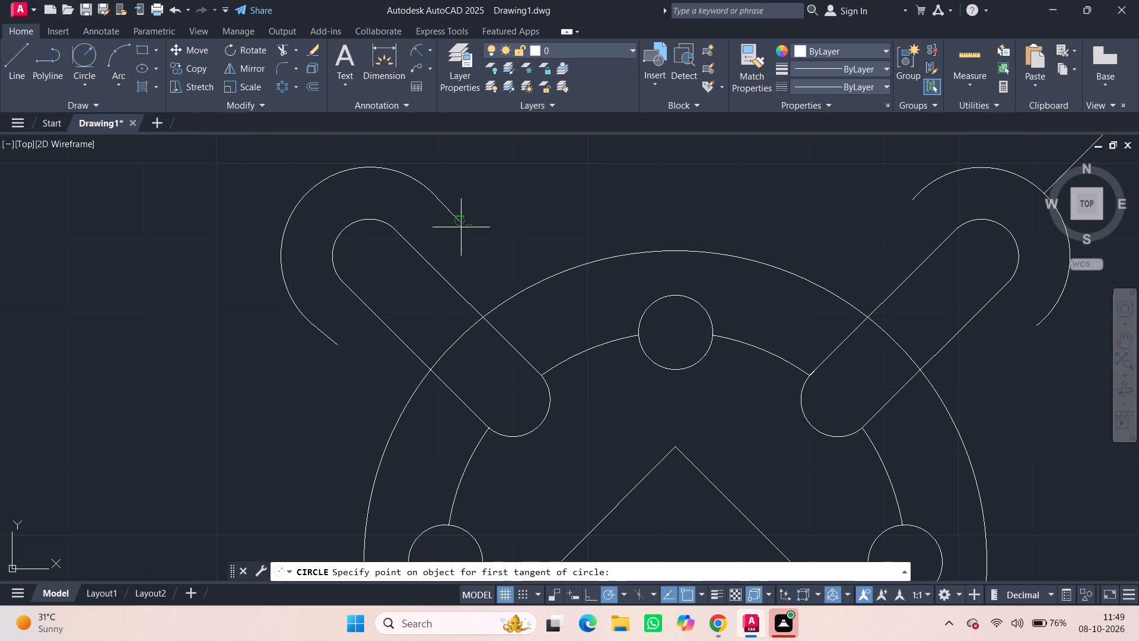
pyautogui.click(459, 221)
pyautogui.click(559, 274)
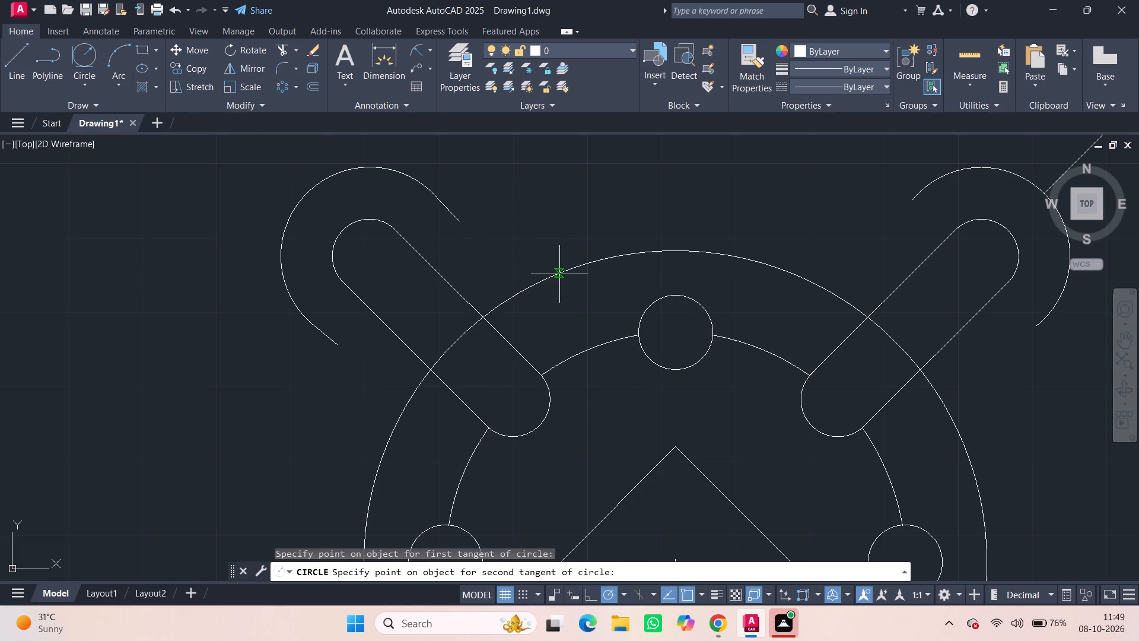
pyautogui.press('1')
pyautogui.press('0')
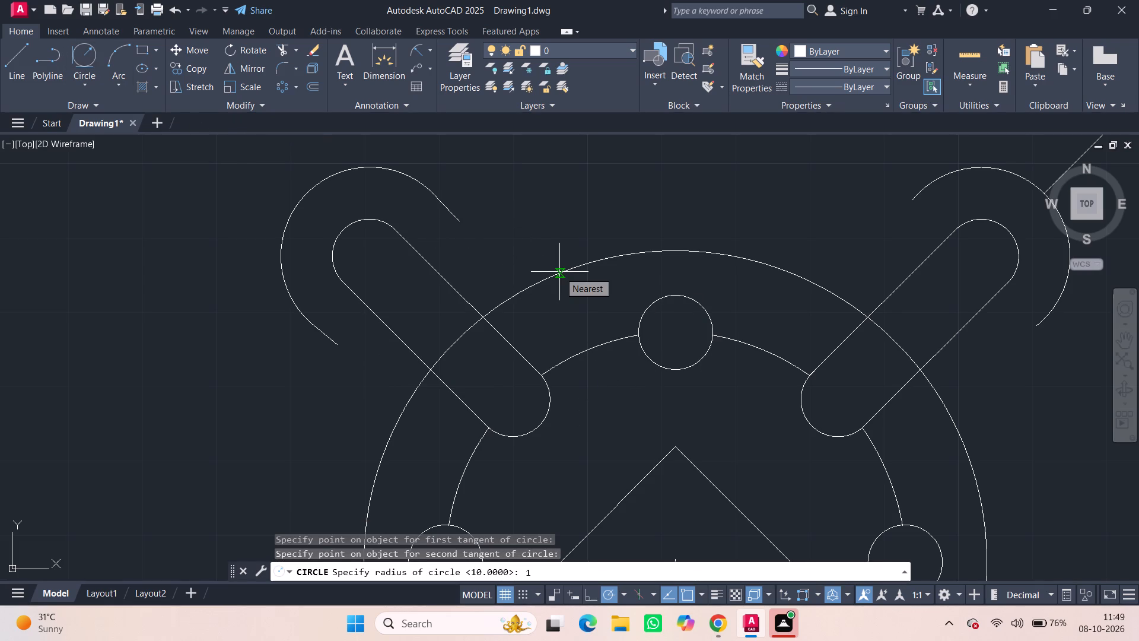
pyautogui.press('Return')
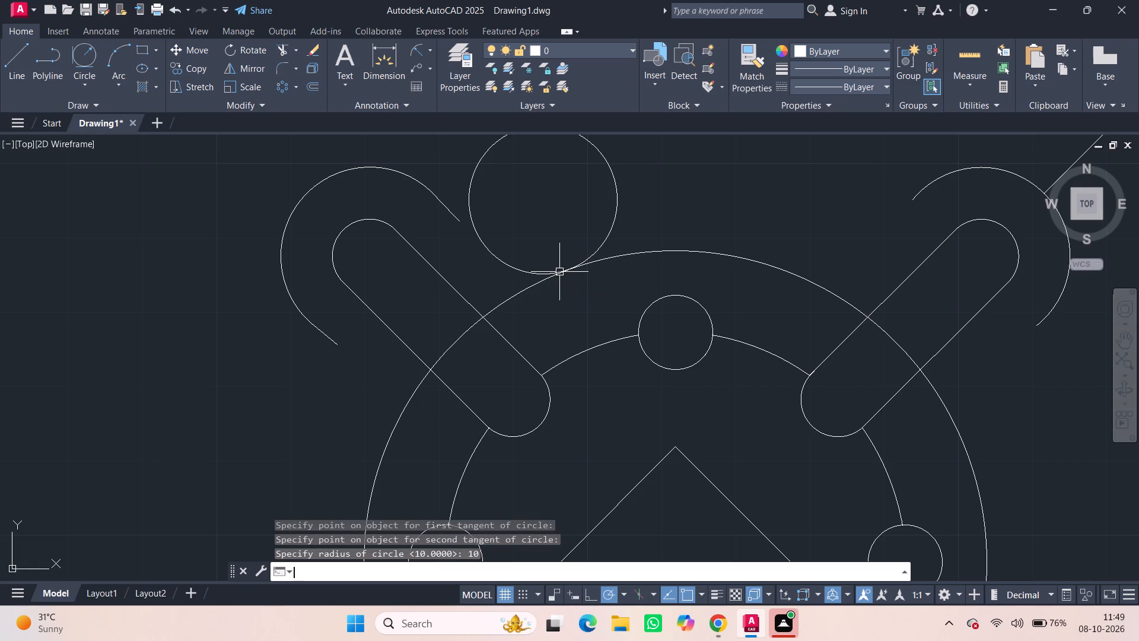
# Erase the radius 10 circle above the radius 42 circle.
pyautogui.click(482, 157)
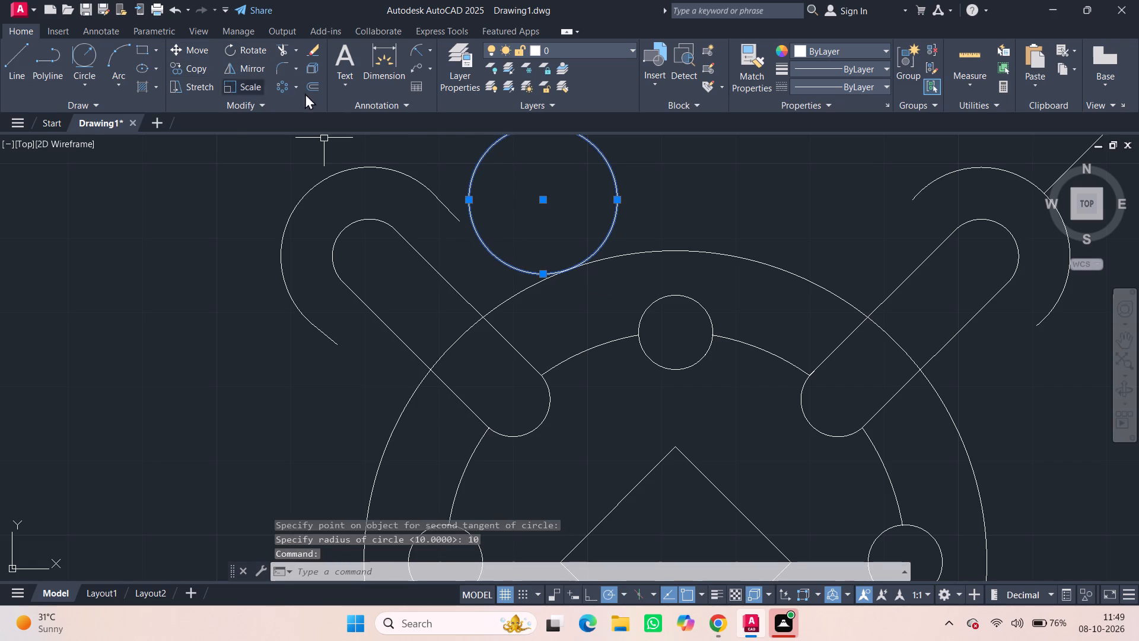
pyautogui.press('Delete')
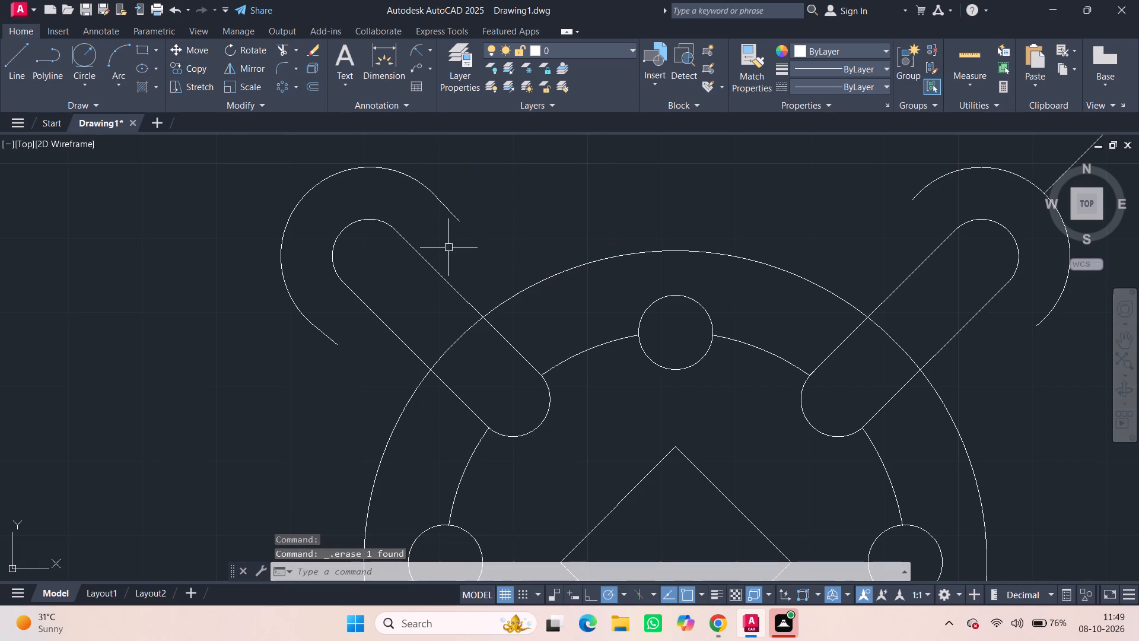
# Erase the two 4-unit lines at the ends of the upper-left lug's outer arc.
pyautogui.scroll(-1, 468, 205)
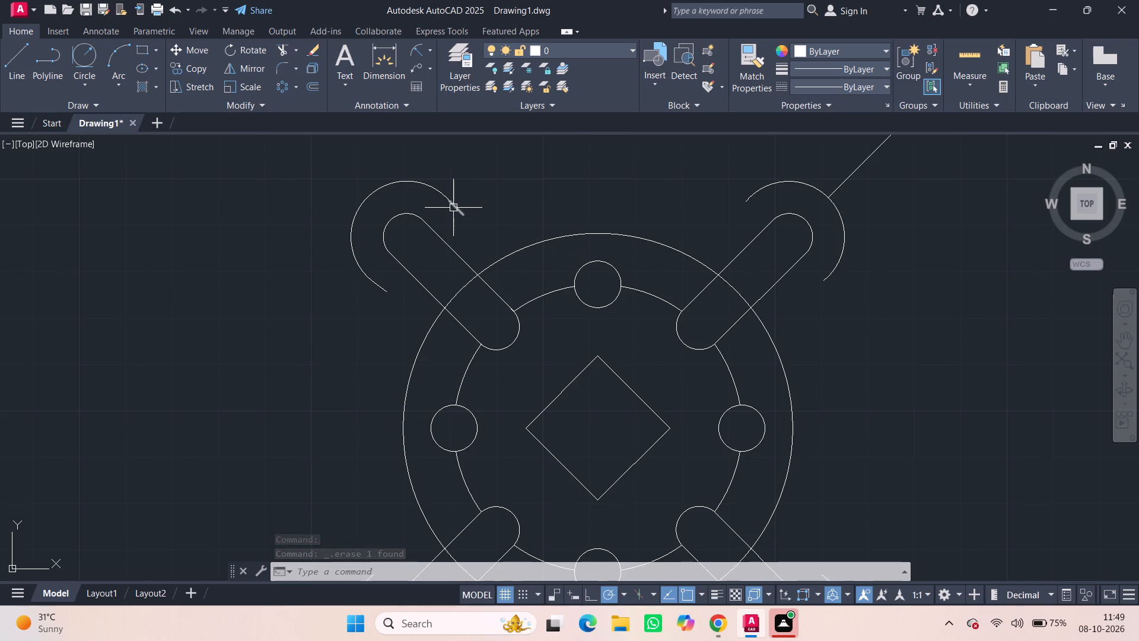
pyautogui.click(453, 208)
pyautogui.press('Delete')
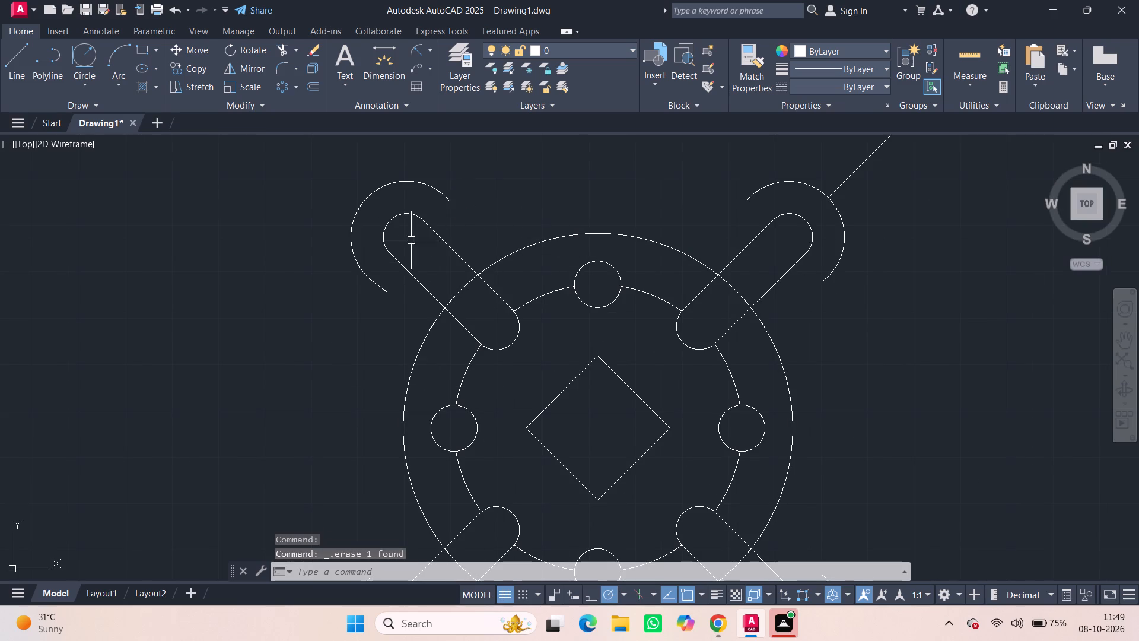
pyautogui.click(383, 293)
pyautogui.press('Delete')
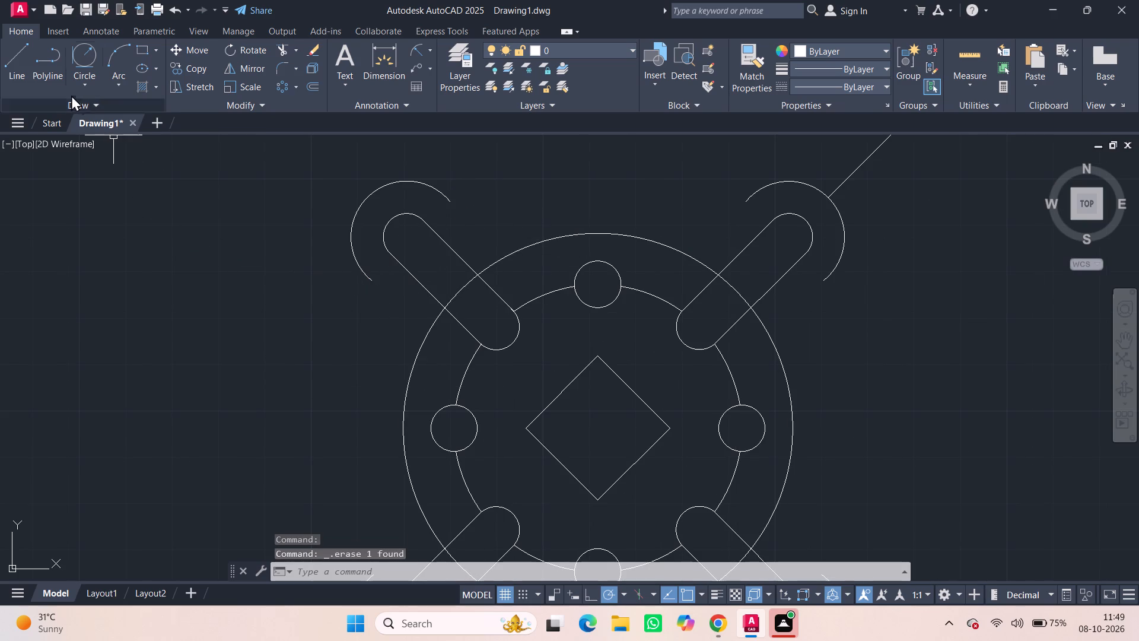
# Draw a 5-unit line tangentially from each open end of the upper-left lug's outer arc towards the radius 42 circle.
pyautogui.click(18, 56)
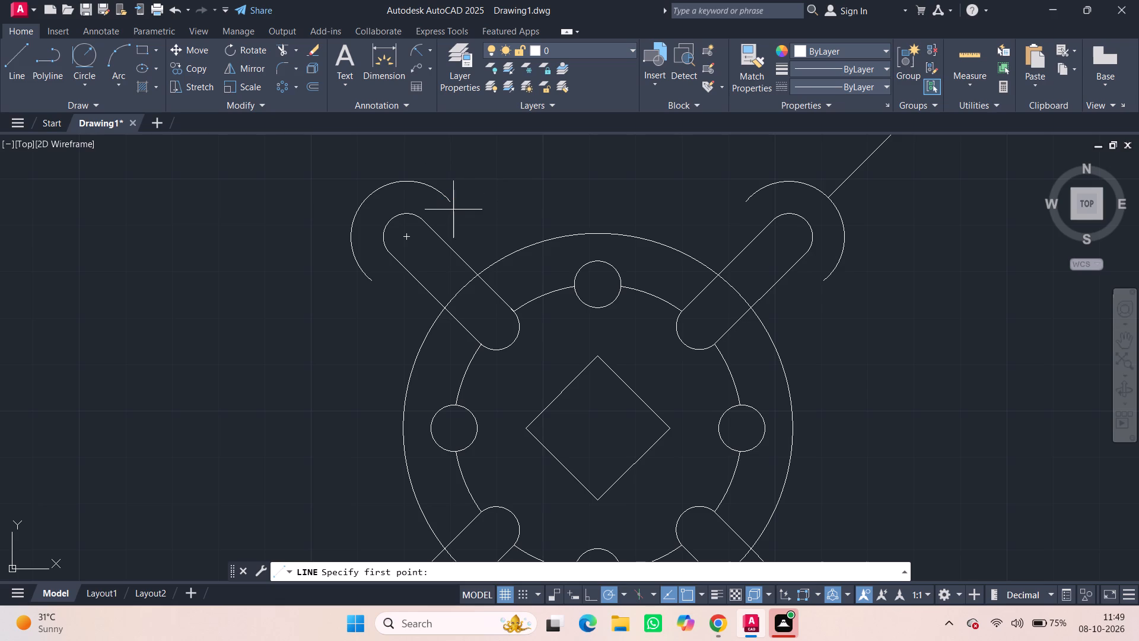
pyautogui.click(448, 202)
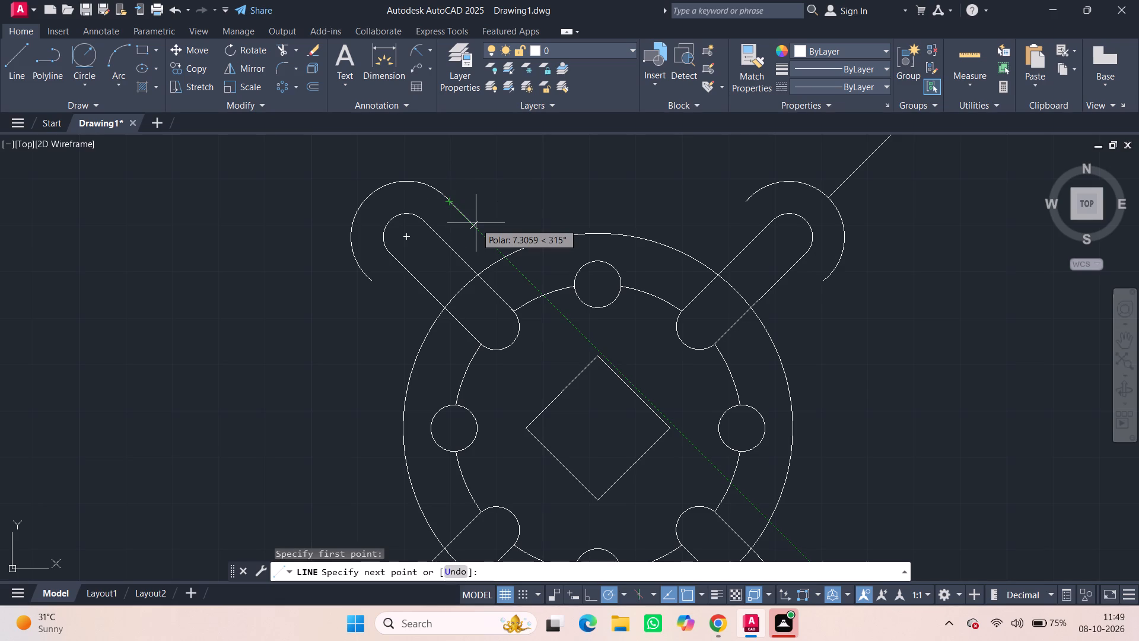
pyautogui.press('5')
pyautogui.press('Return')
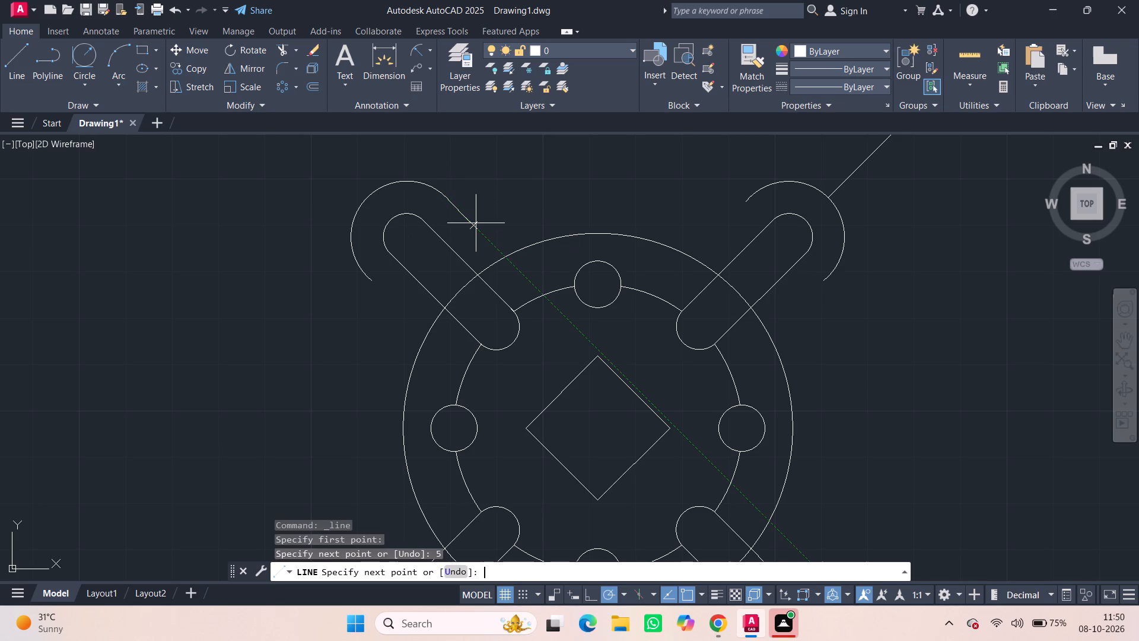
pyautogui.press('space')
pyautogui.press('space')
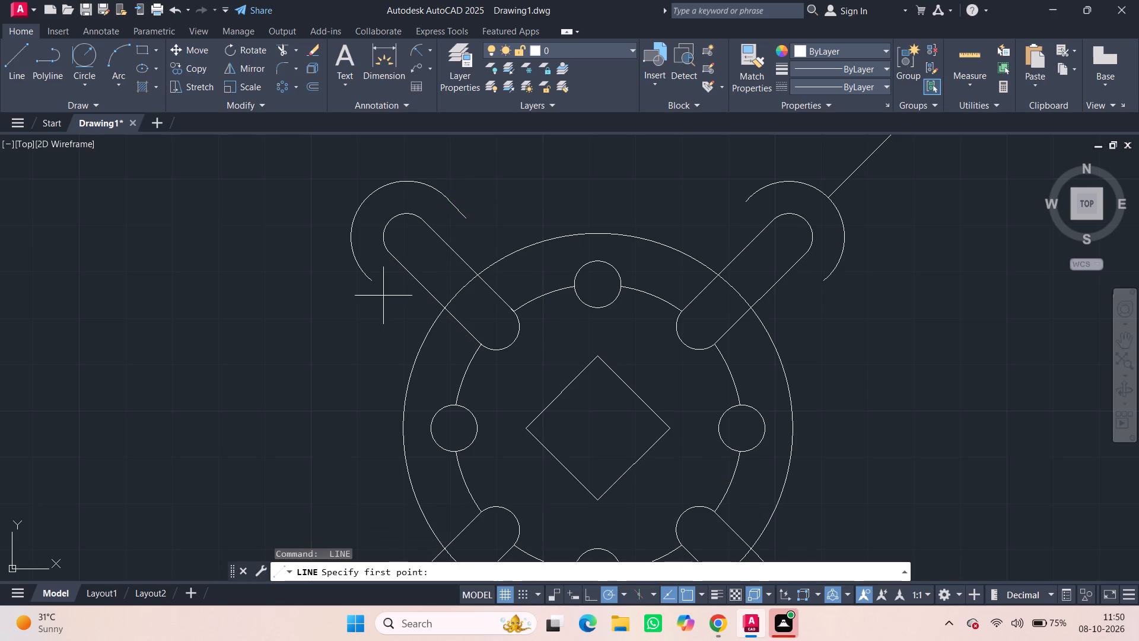
pyautogui.click(375, 284)
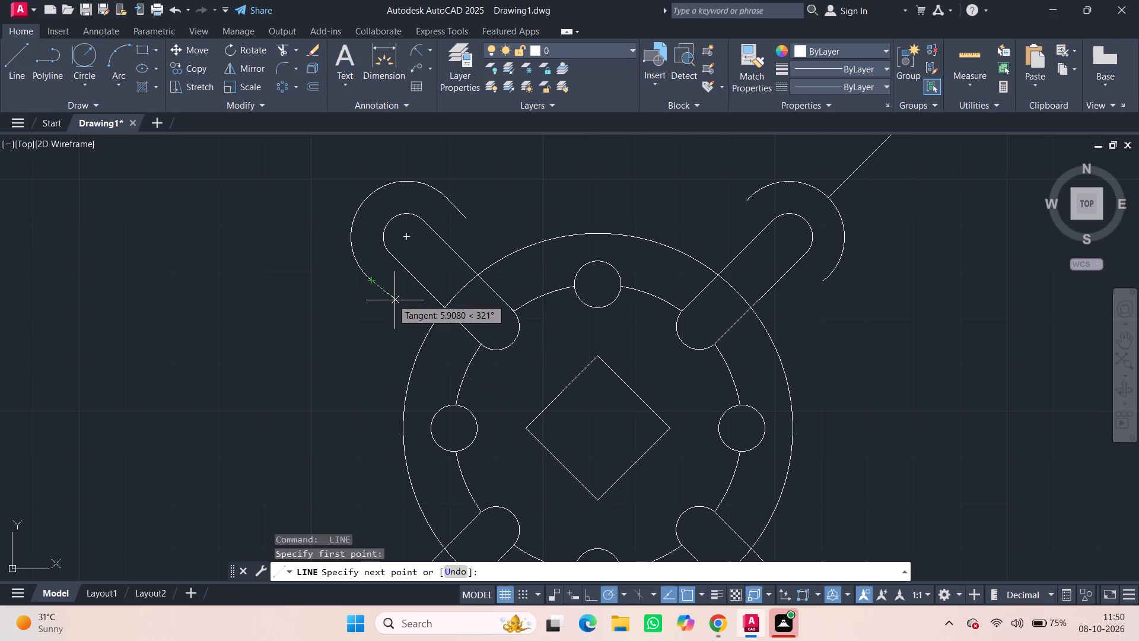
pyautogui.press('5')
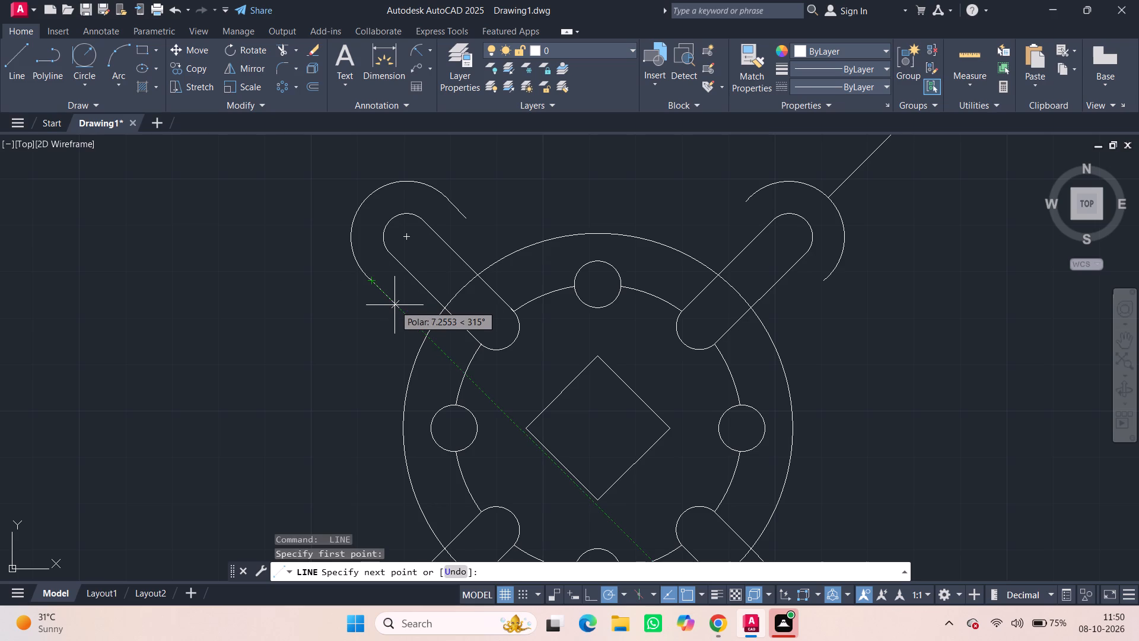
pyautogui.press('Return')
pyautogui.press('space')
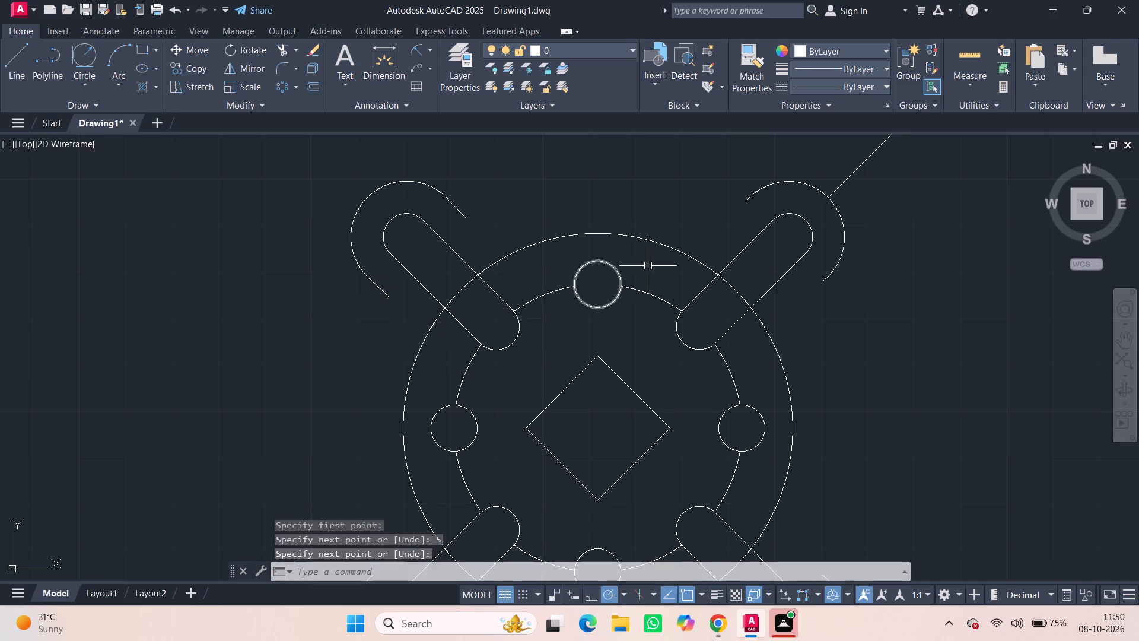
# Draw a 5-unit line tangentially from each open end of the upper-right lug's outer arc towards the radius 42 circle.
pyautogui.press('space')
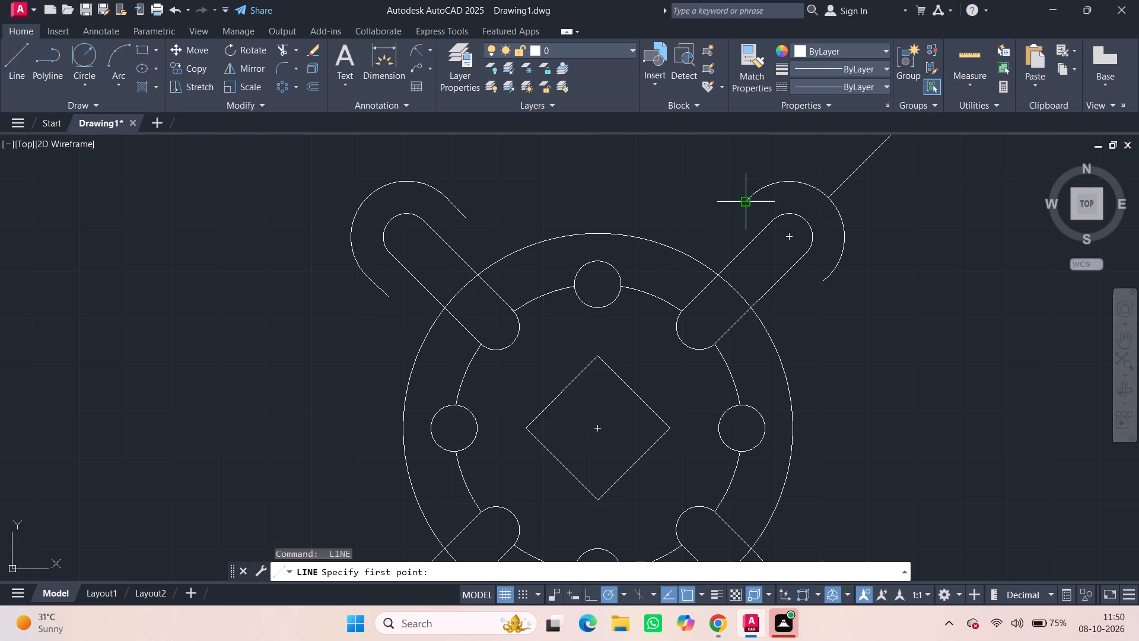
pyautogui.click(743, 199)
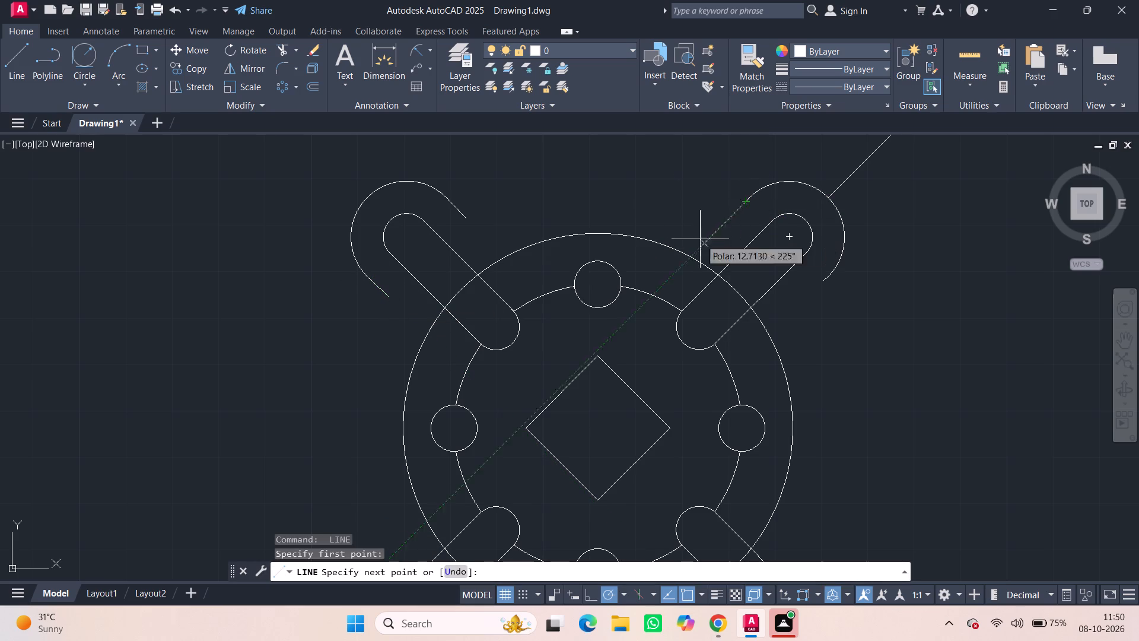
pyautogui.press('5')
pyautogui.press('Return')
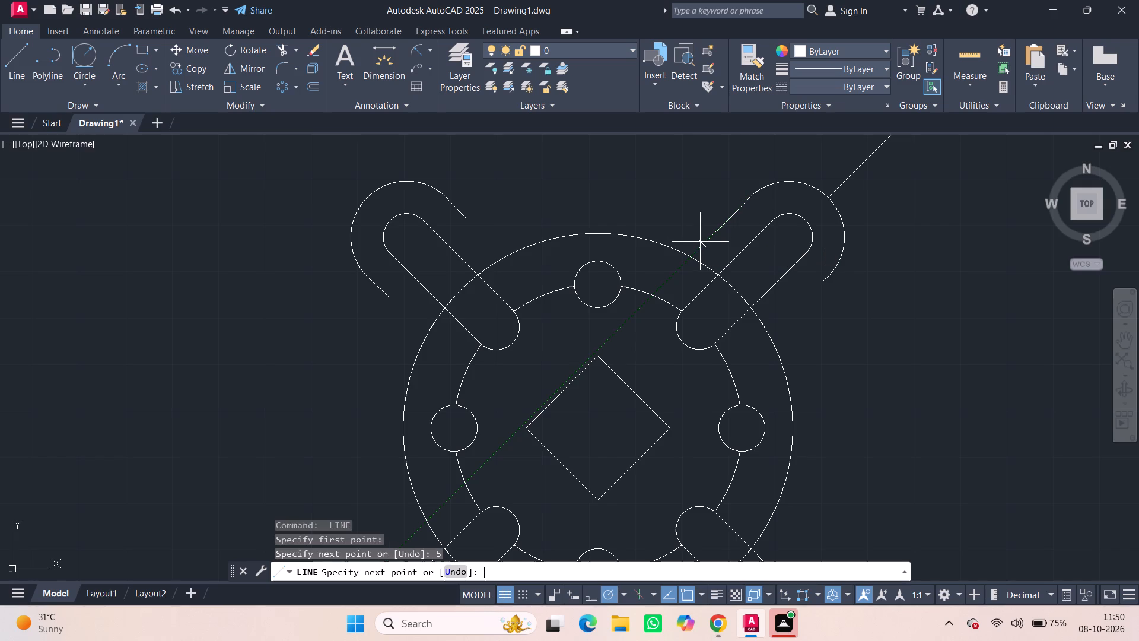
pyautogui.press('space')
pyautogui.press('space')
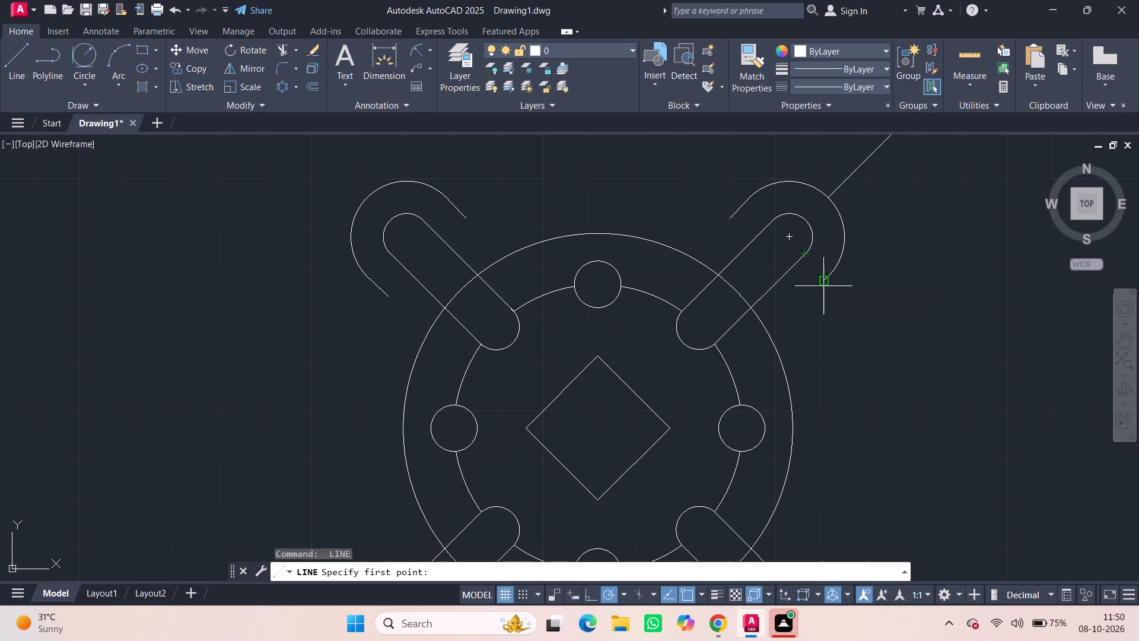
pyautogui.click(819, 282)
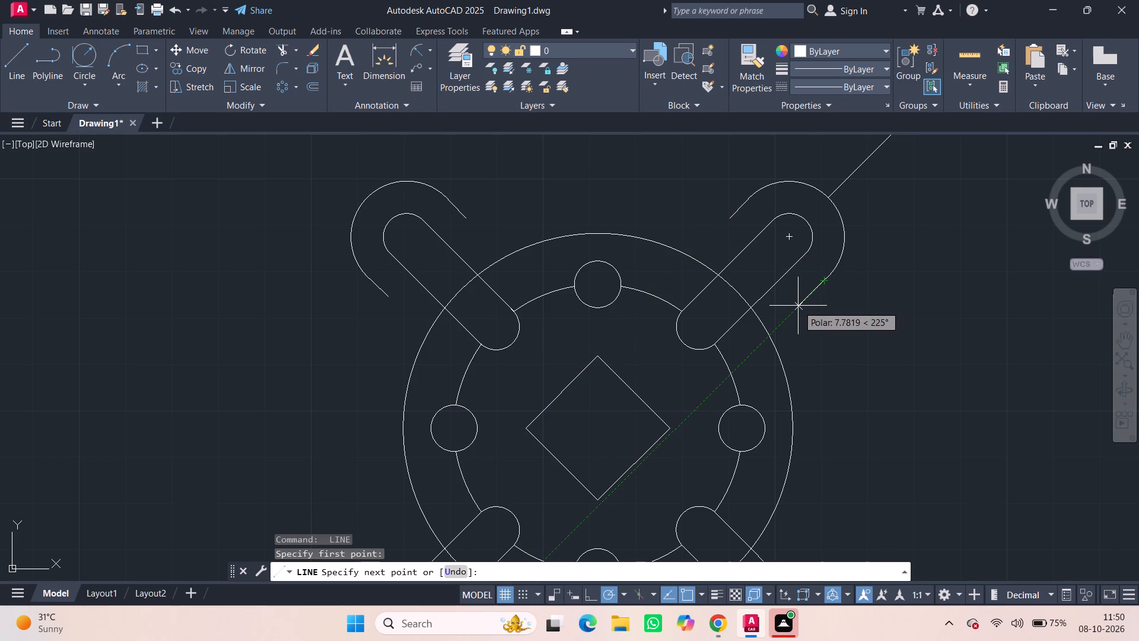
pyautogui.press('5')
pyautogui.press('Return')
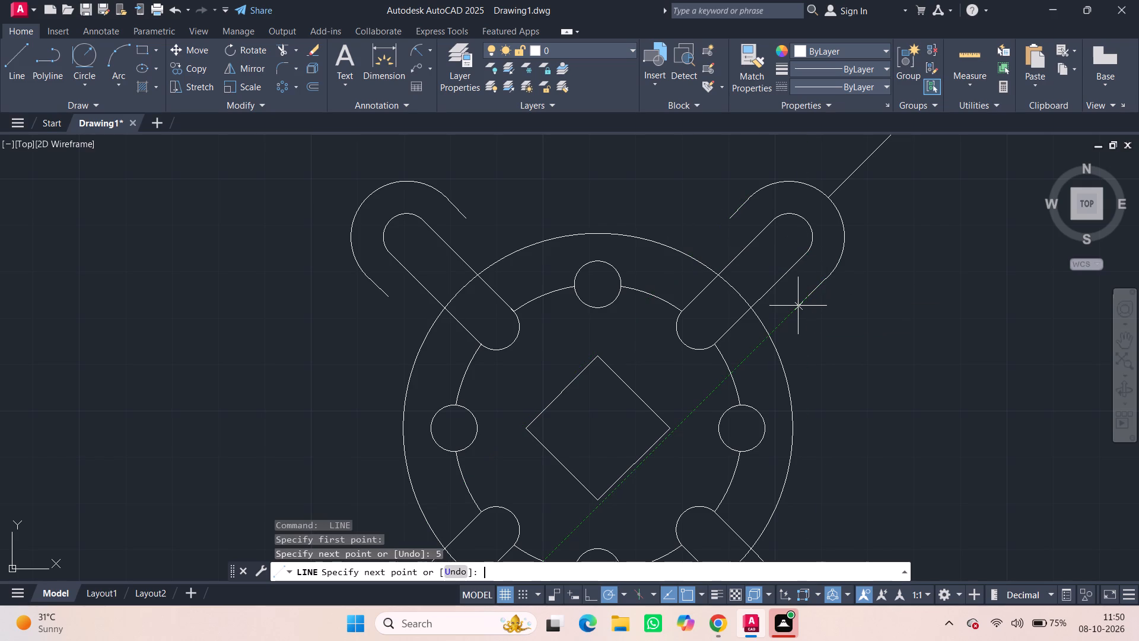
pyautogui.press('space')
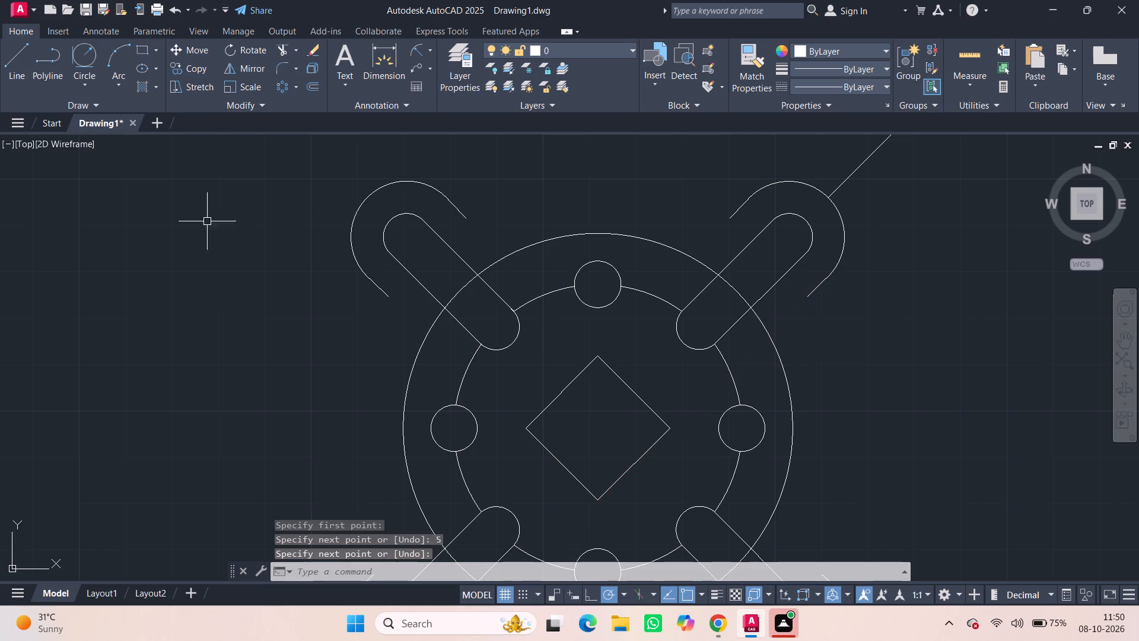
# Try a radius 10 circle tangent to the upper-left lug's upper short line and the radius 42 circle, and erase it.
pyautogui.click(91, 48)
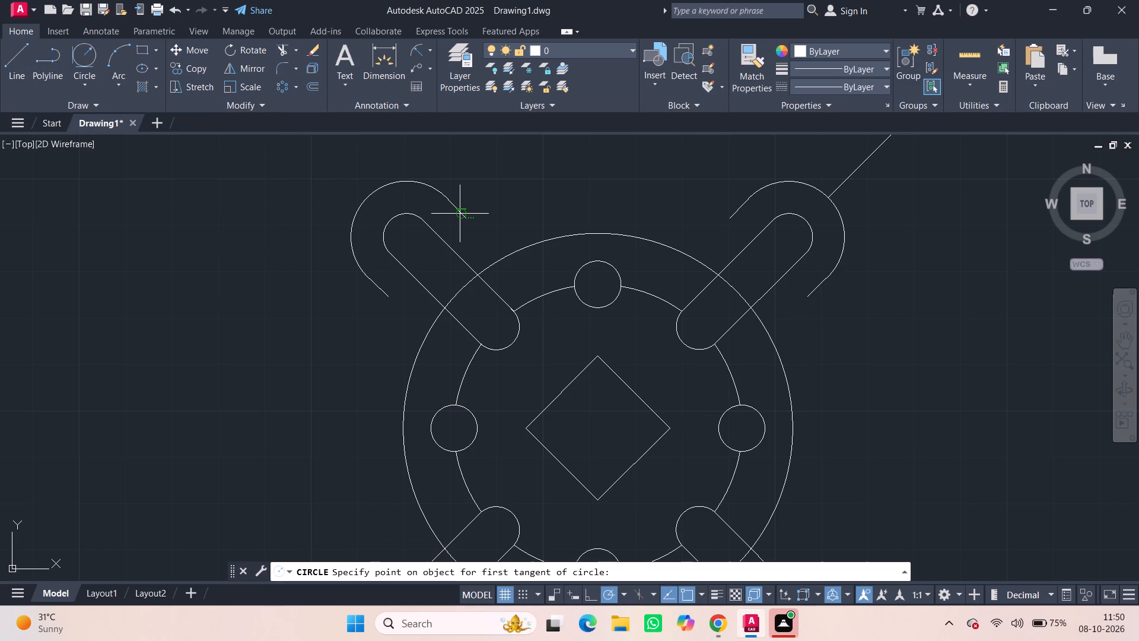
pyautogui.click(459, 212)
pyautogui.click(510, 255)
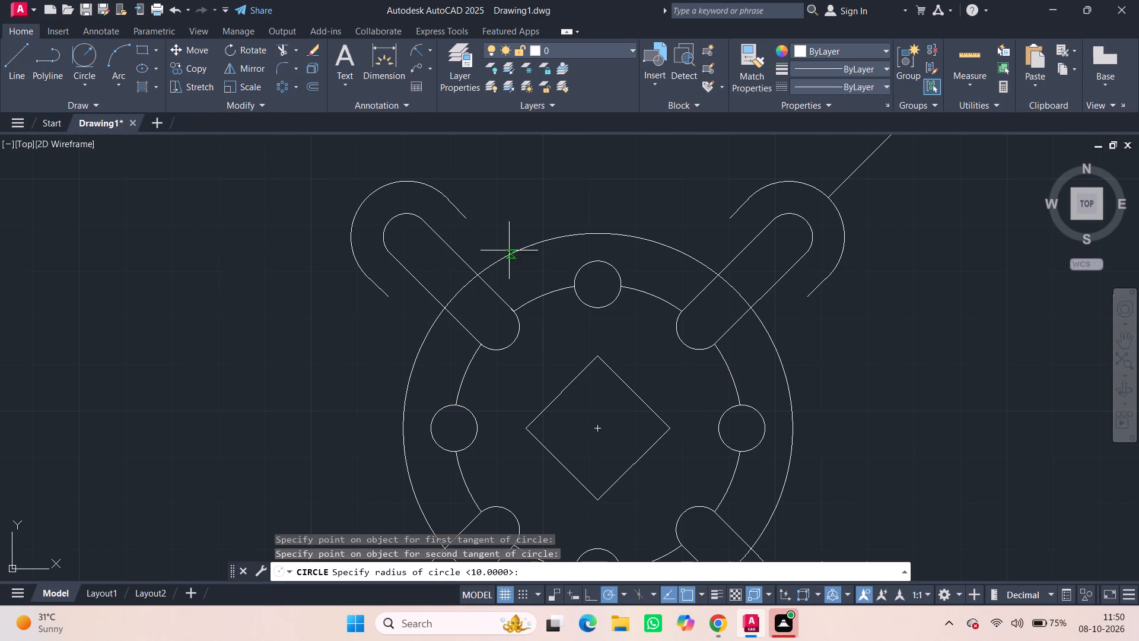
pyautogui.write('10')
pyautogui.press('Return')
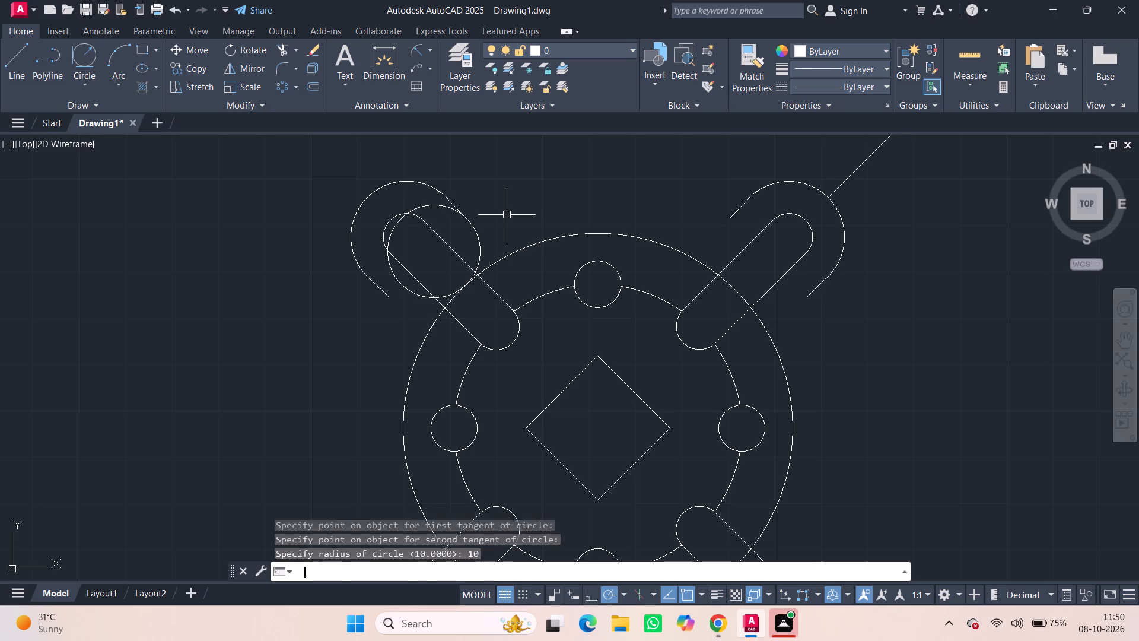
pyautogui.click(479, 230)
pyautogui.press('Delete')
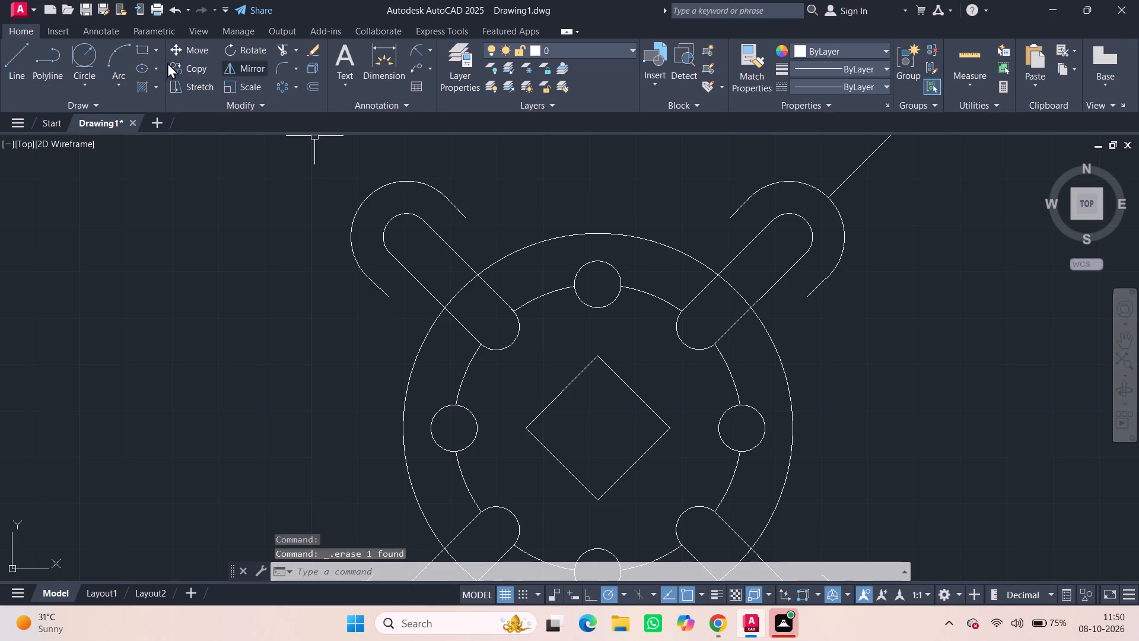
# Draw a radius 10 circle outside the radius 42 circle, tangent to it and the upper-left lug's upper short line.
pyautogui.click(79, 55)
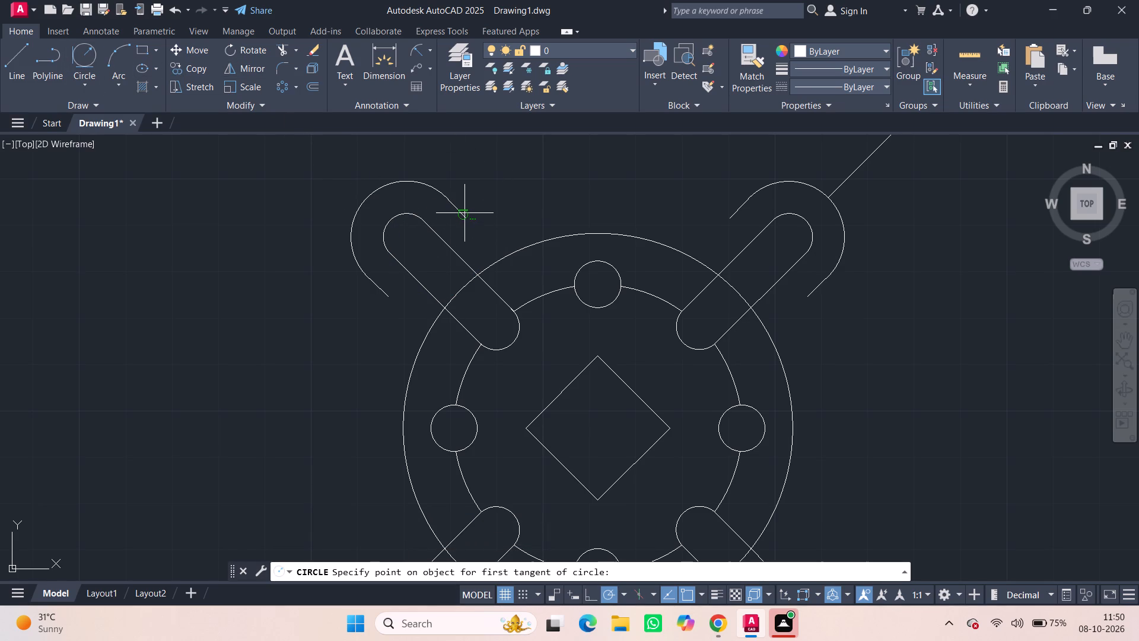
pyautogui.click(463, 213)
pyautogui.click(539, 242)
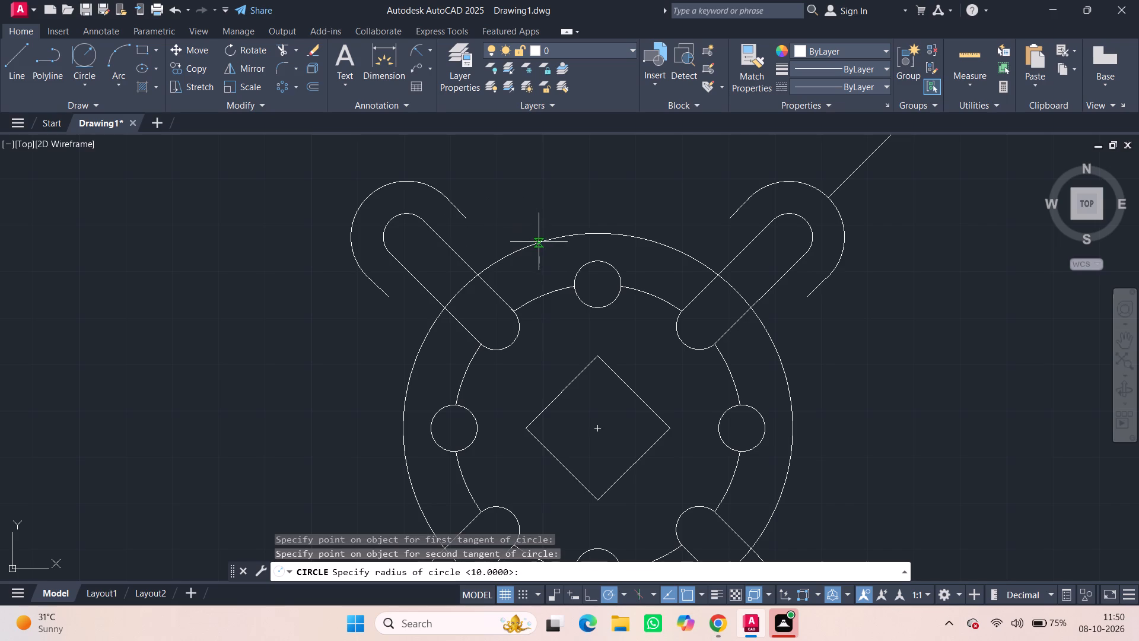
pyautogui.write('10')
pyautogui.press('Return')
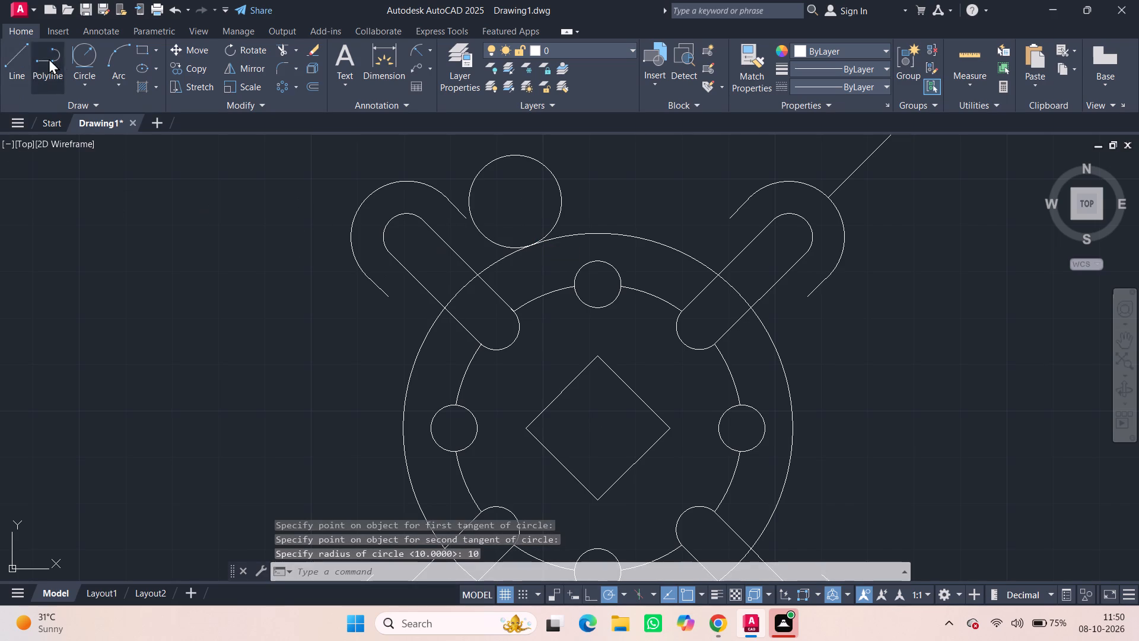
# Draw a radius 10 circle outside the radius 42 circle, tangent to it and the upper-left lug's lower short line.
pyautogui.click(78, 47)
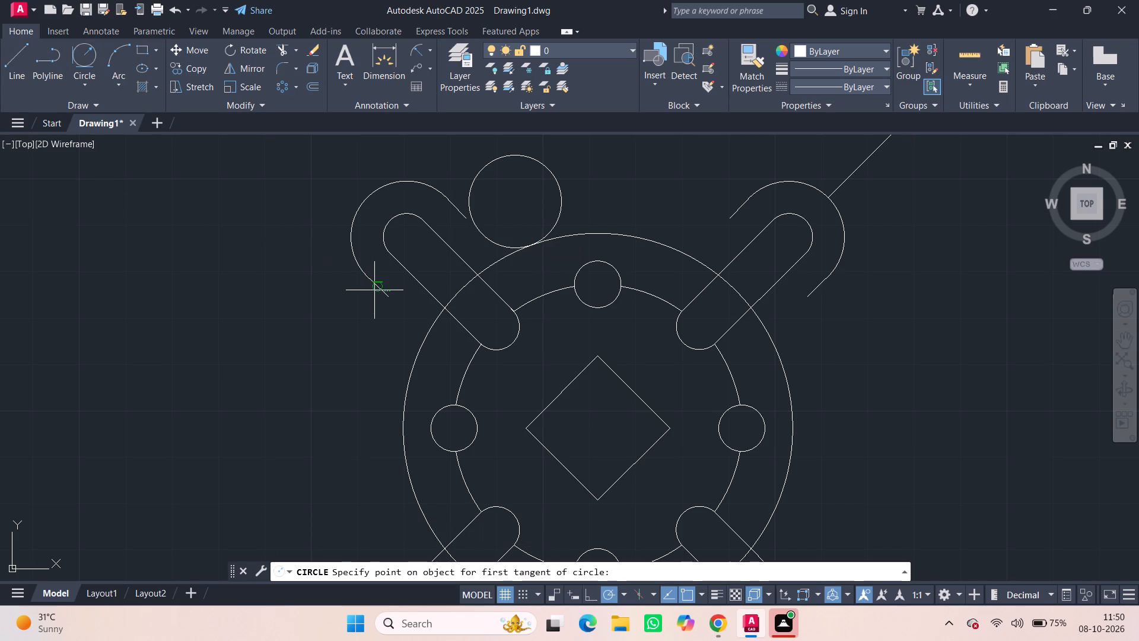
pyautogui.click(386, 296)
pyautogui.click(415, 351)
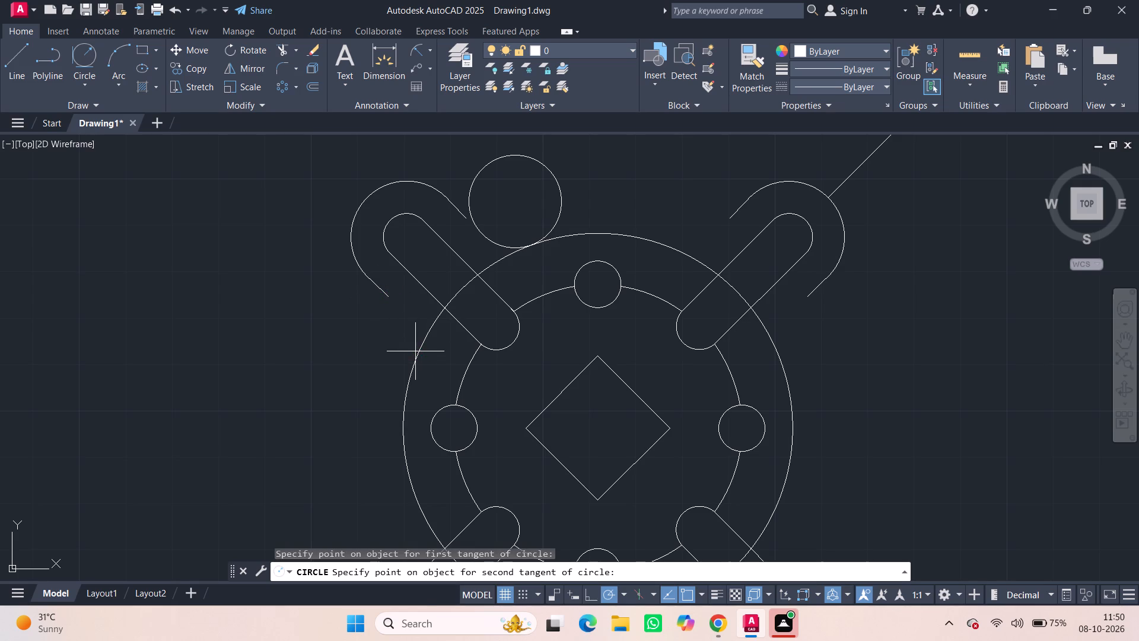
pyautogui.write('10')
pyautogui.press('Return')
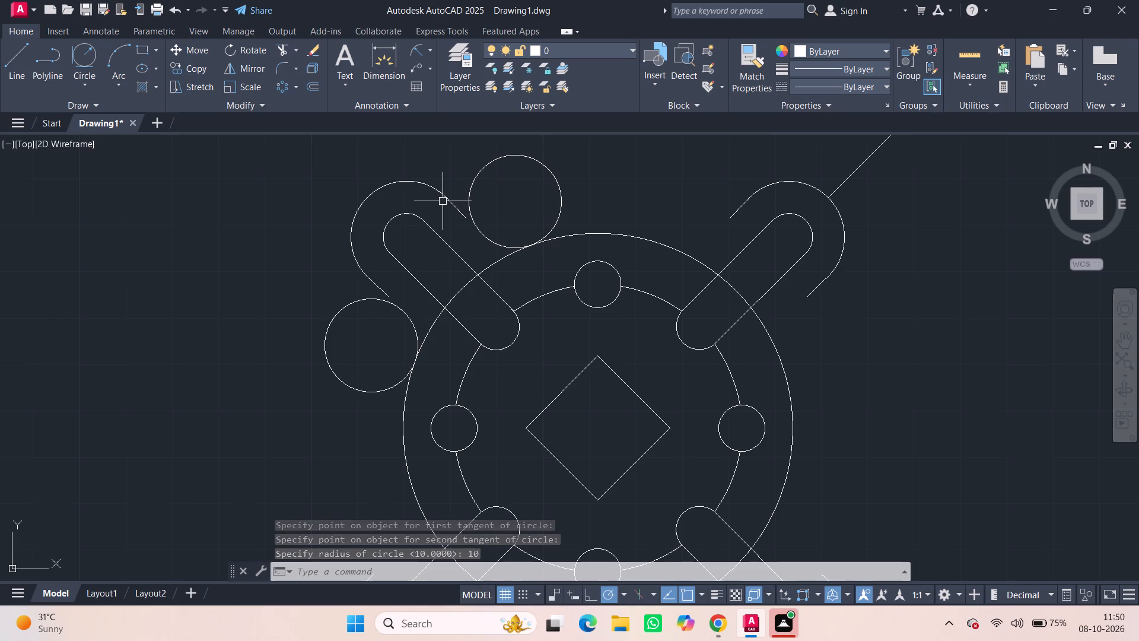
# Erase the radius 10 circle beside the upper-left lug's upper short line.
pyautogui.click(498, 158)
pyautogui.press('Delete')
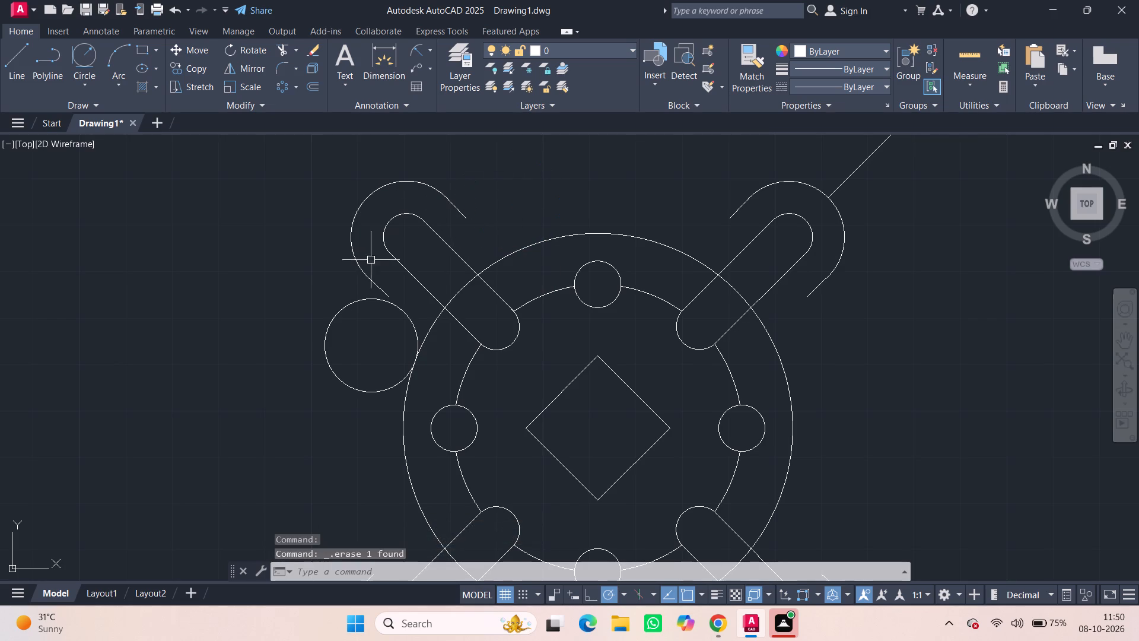
# Extend the upper-left lug's lower short line with another 5-unit line in the same direction.
pyautogui.click(0, 68)
pyautogui.click(17, 71)
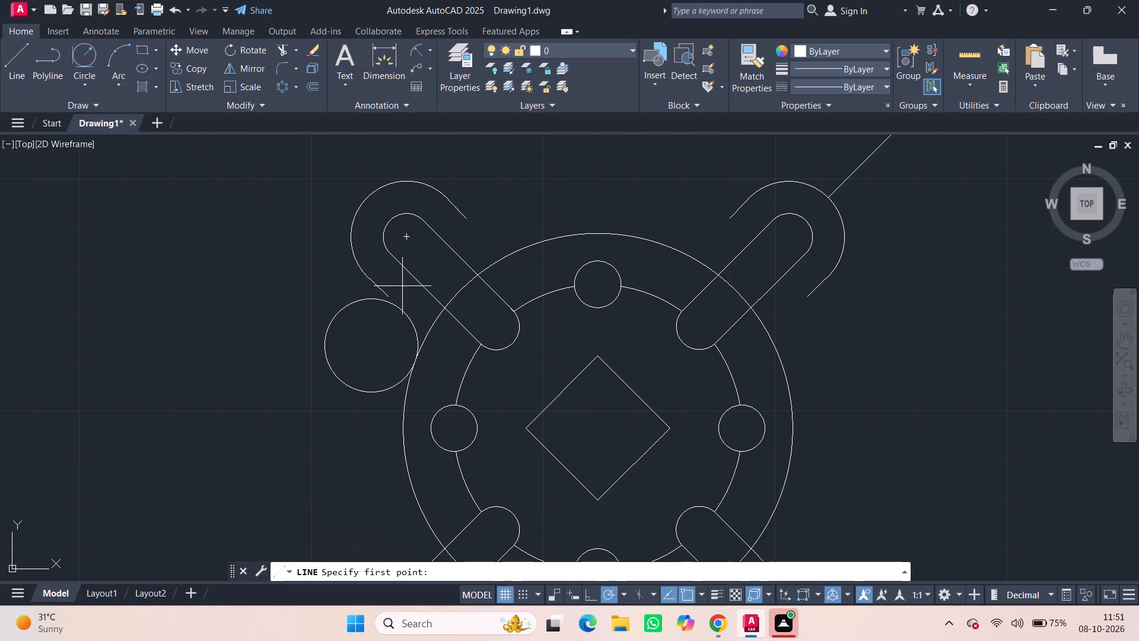
pyautogui.click(385, 299)
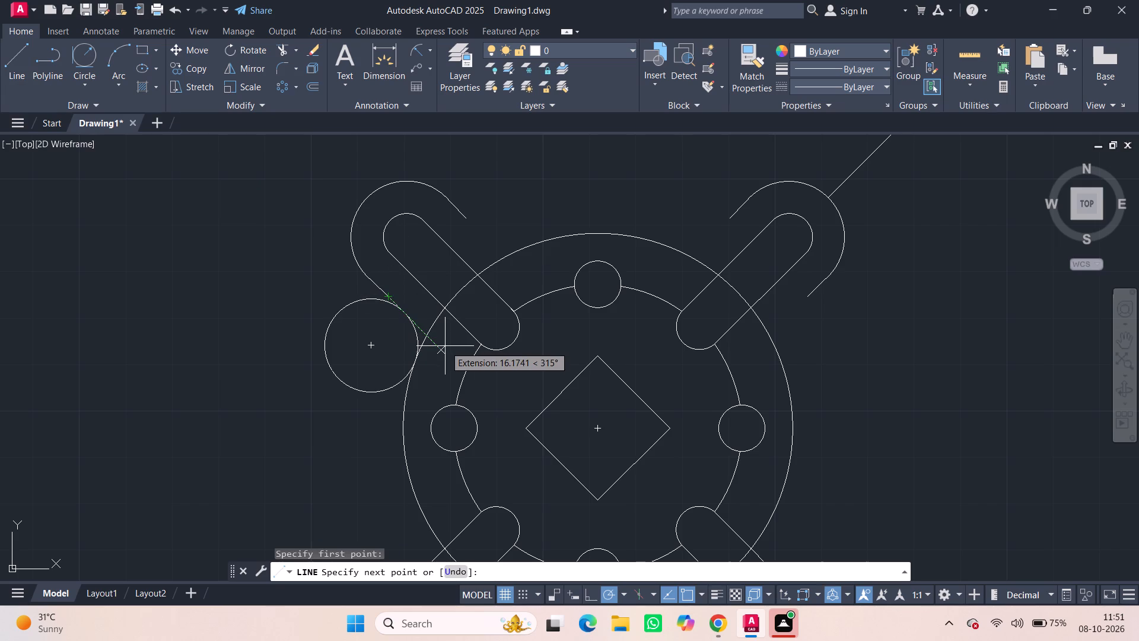
pyautogui.press('5')
pyautogui.press('Return')
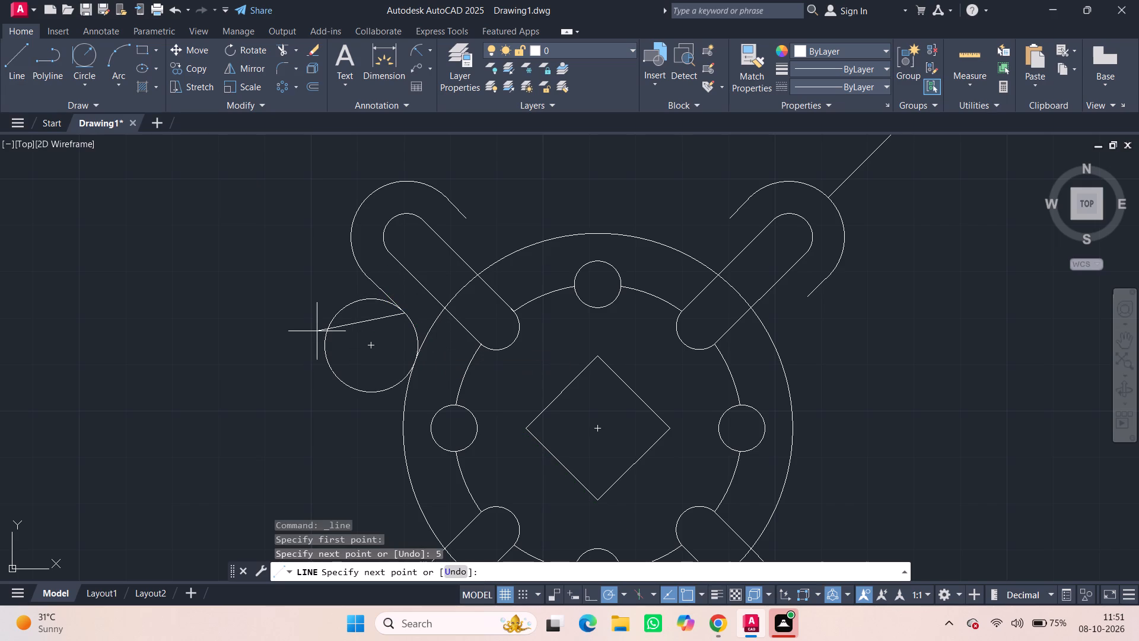
pyautogui.press('space')
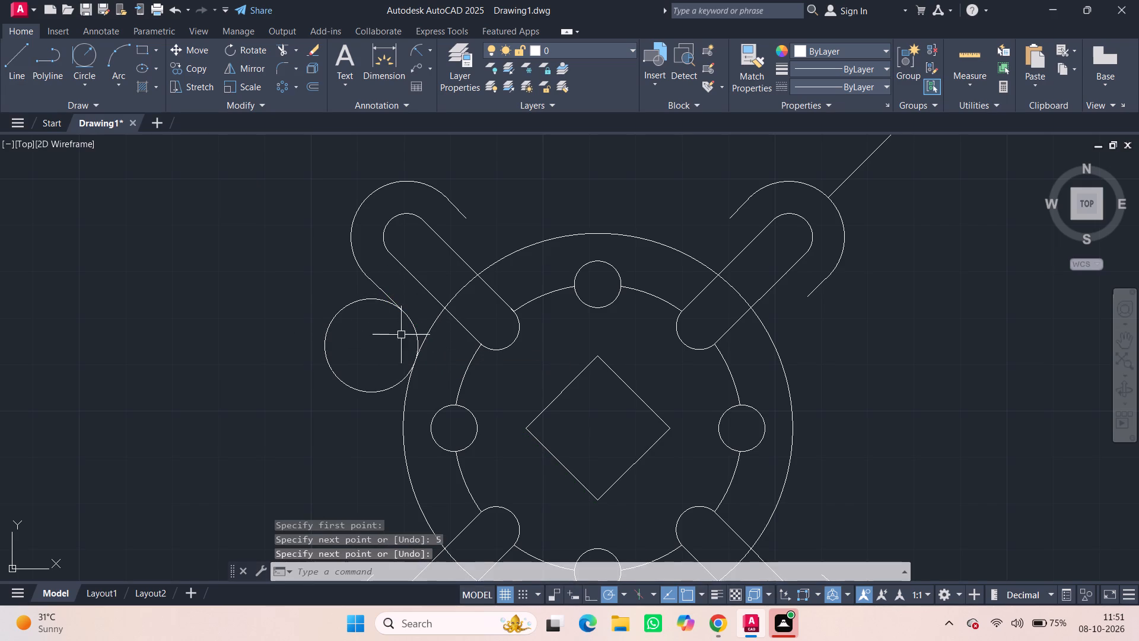
# Examine closely how the radius 10 circle meets the upper-left lug's extended lower line.
pyautogui.scroll(6, 411, 317)
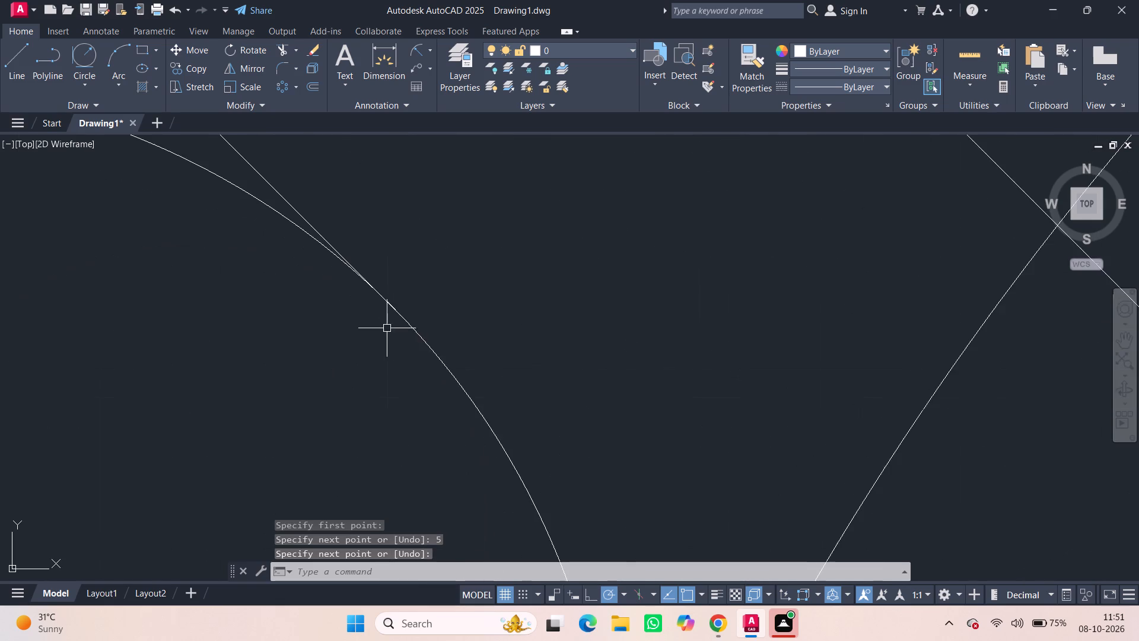
pyautogui.scroll(6, 372, 291)
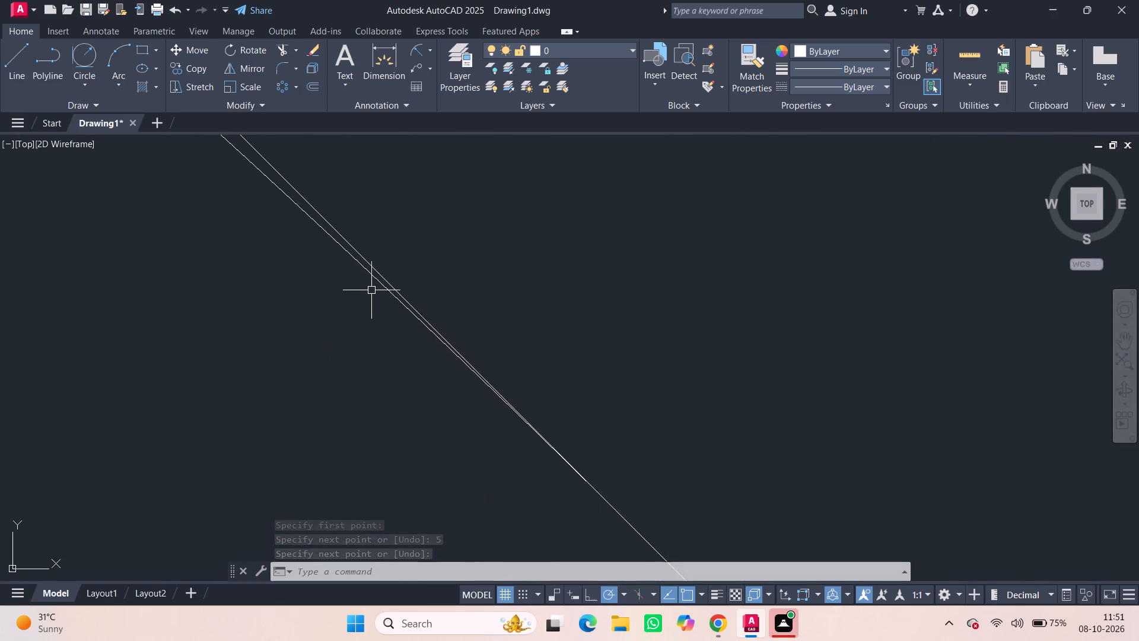
pyautogui.scroll(1, 371, 290)
pyautogui.moveTo(508, 357); pyautogui.dragTo(428, 246, button='middle')
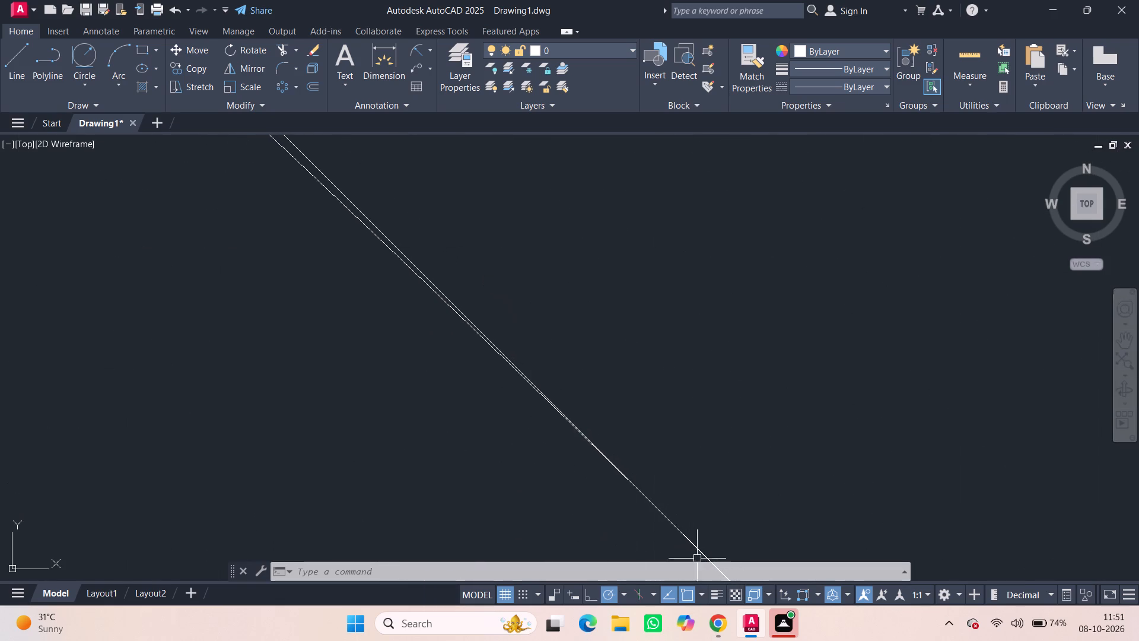
pyautogui.scroll(3, 628, 479)
pyautogui.scroll(1, 703, 509)
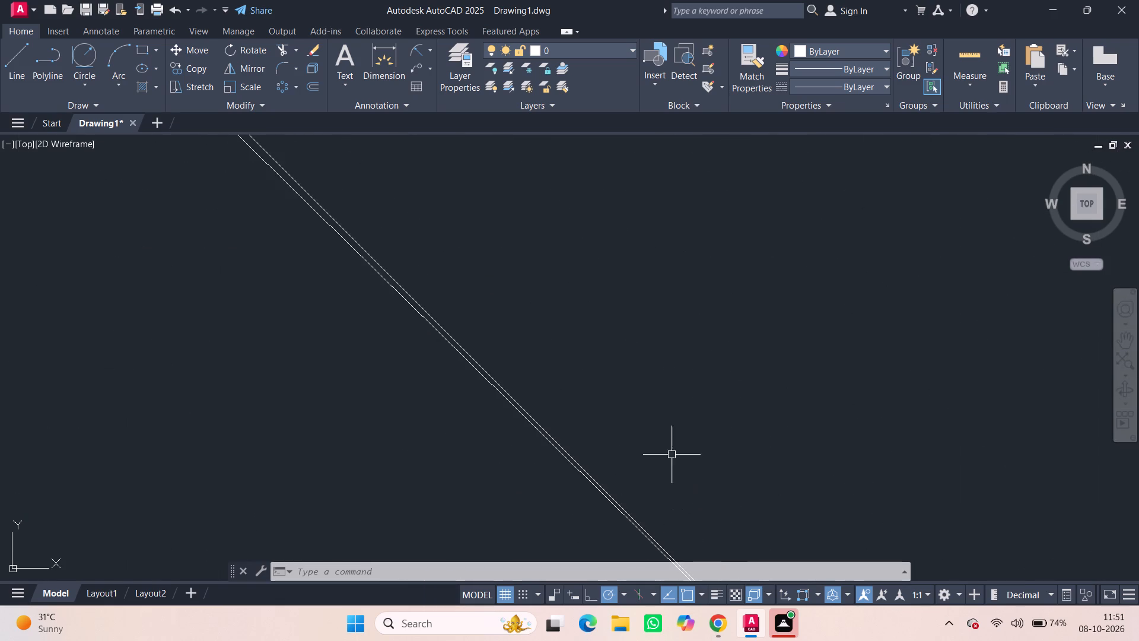
pyautogui.moveTo(738, 496); pyautogui.dragTo(545, 367, button='middle')
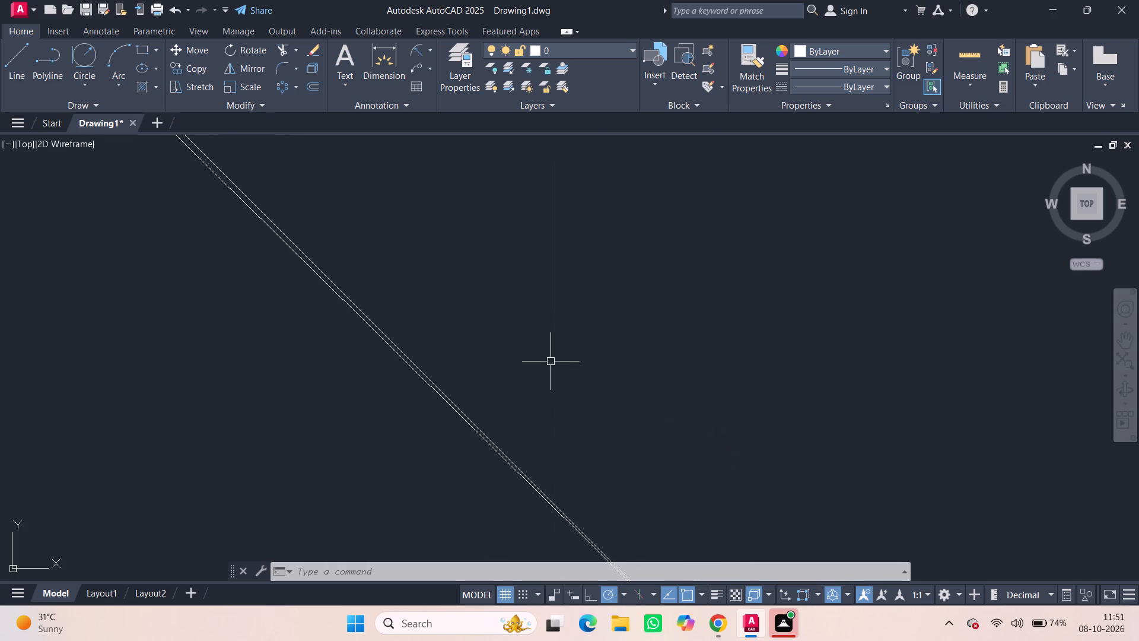
pyautogui.scroll(-1, 269, 446)
pyautogui.moveTo(271, 448); pyautogui.dragTo(285, 402, button='middle')
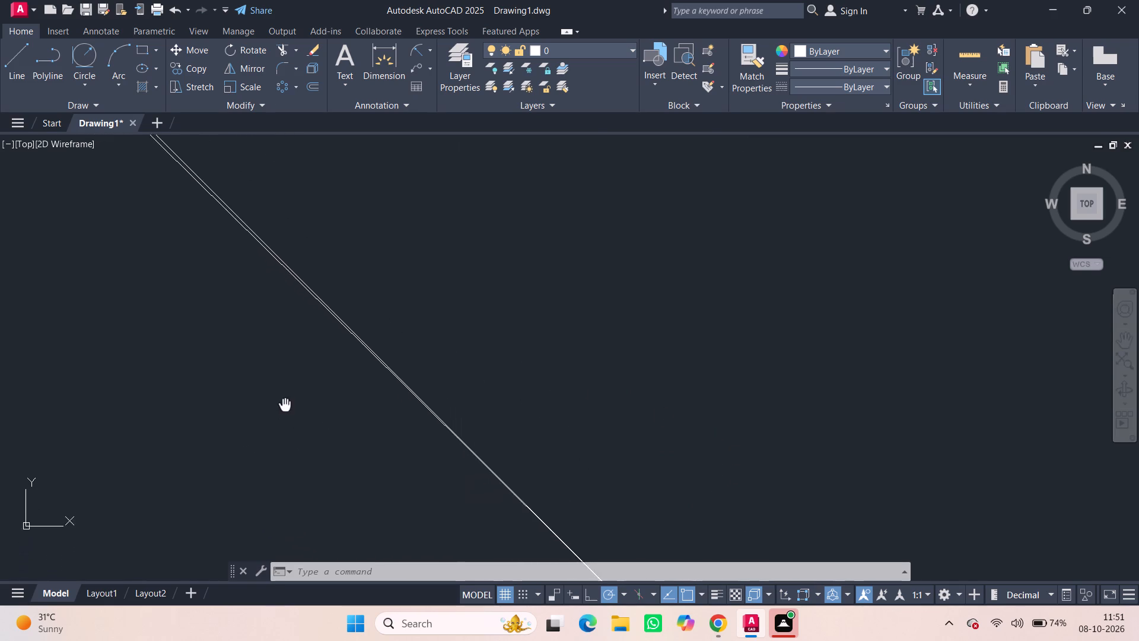
pyautogui.moveTo(285, 402); pyautogui.dragTo(296, 370, button='middle')
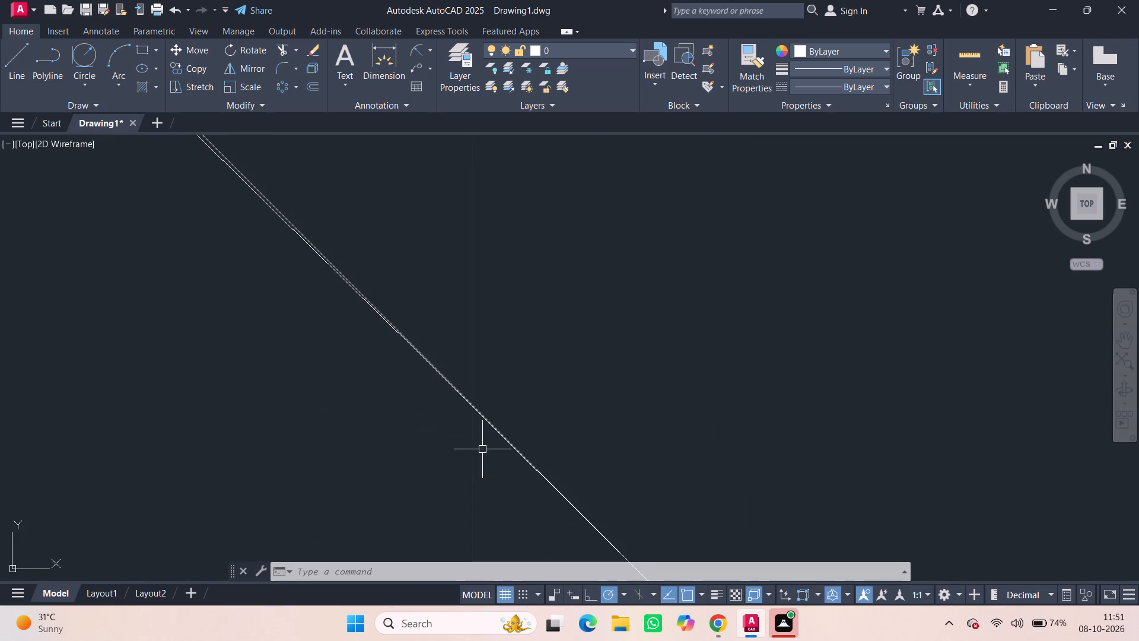
pyautogui.scroll(2, 510, 468)
pyautogui.moveTo(523, 475); pyautogui.dragTo(403, 225, button='middle')
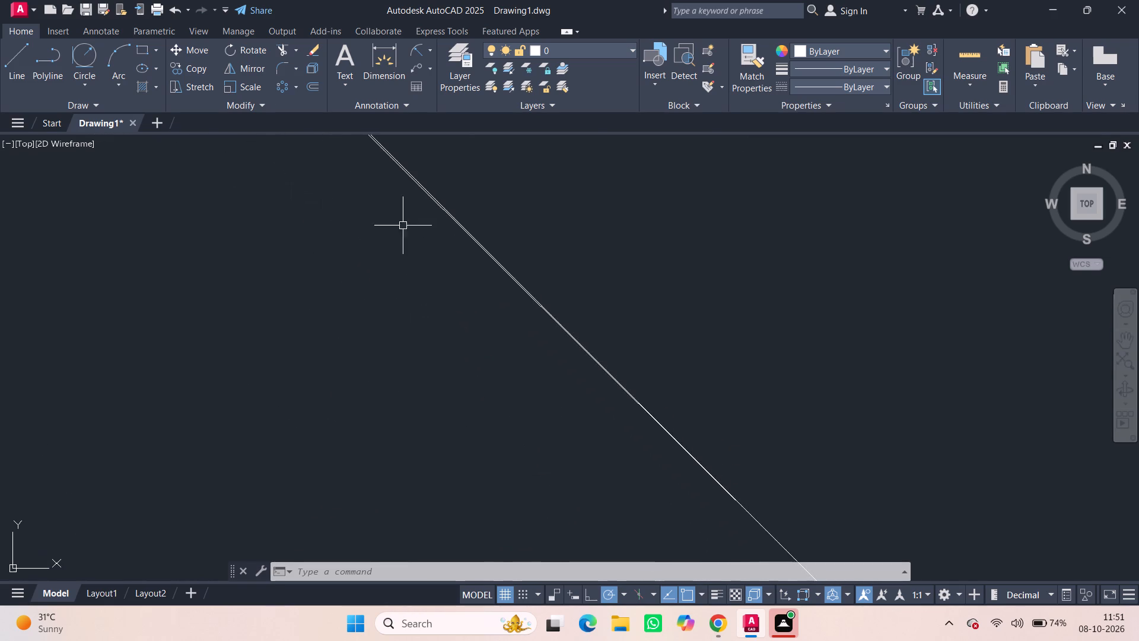
pyautogui.scroll(2, 596, 326)
pyautogui.moveTo(566, 427); pyautogui.dragTo(348, 142, button='middle')
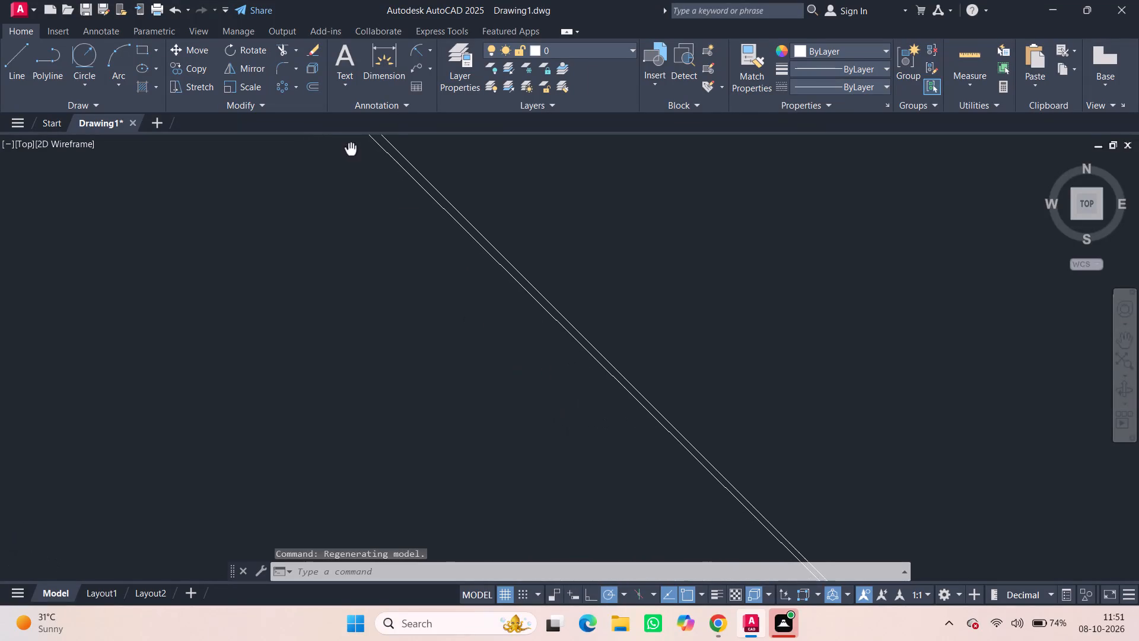
pyautogui.moveTo(348, 142); pyautogui.dragTo(345, 135, button='middle')
pyautogui.moveTo(569, 316); pyautogui.dragTo(241, 0, button='middle')
pyautogui.scroll(-1, 568, 315)
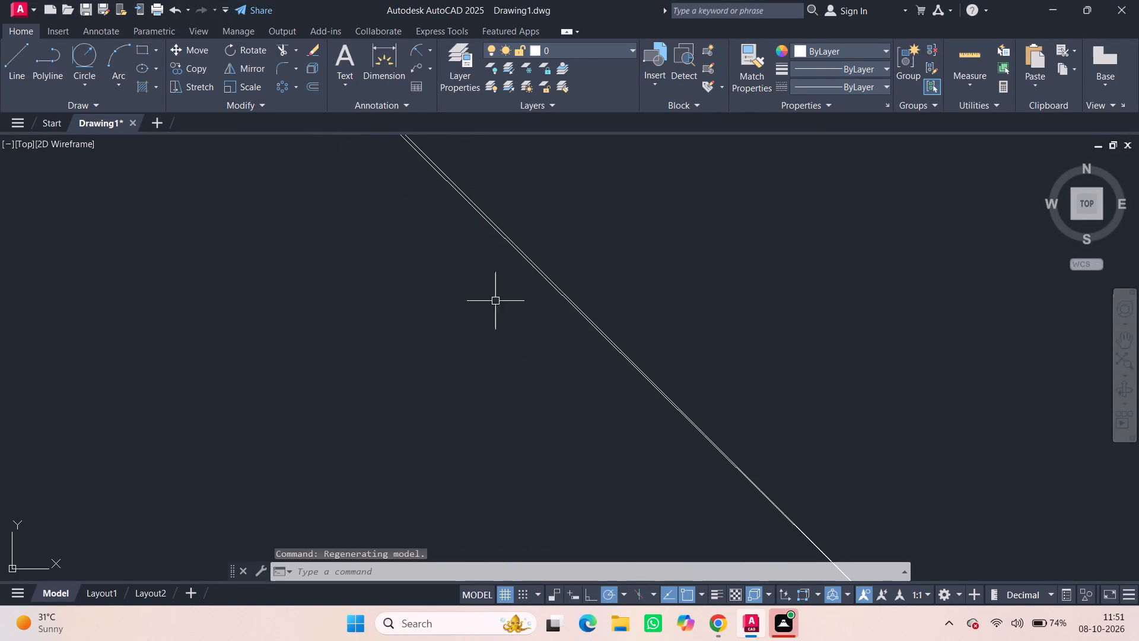
pyautogui.moveTo(570, 348); pyautogui.dragTo(193, 48, button='middle')
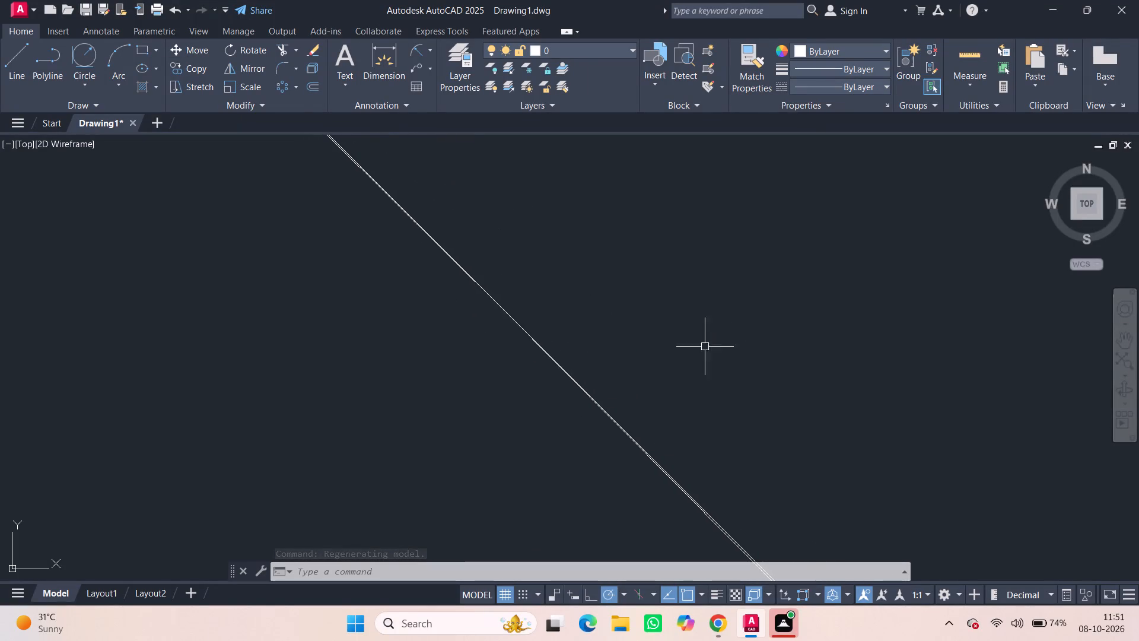
pyautogui.scroll(-1, 686, 351)
pyautogui.moveTo(685, 347); pyautogui.dragTo(342, 88, button='middle')
pyautogui.scroll(1, 342, 88)
pyautogui.scroll(-1, 589, 386)
pyautogui.moveTo(584, 382); pyautogui.dragTo(583, 379, button='middle')
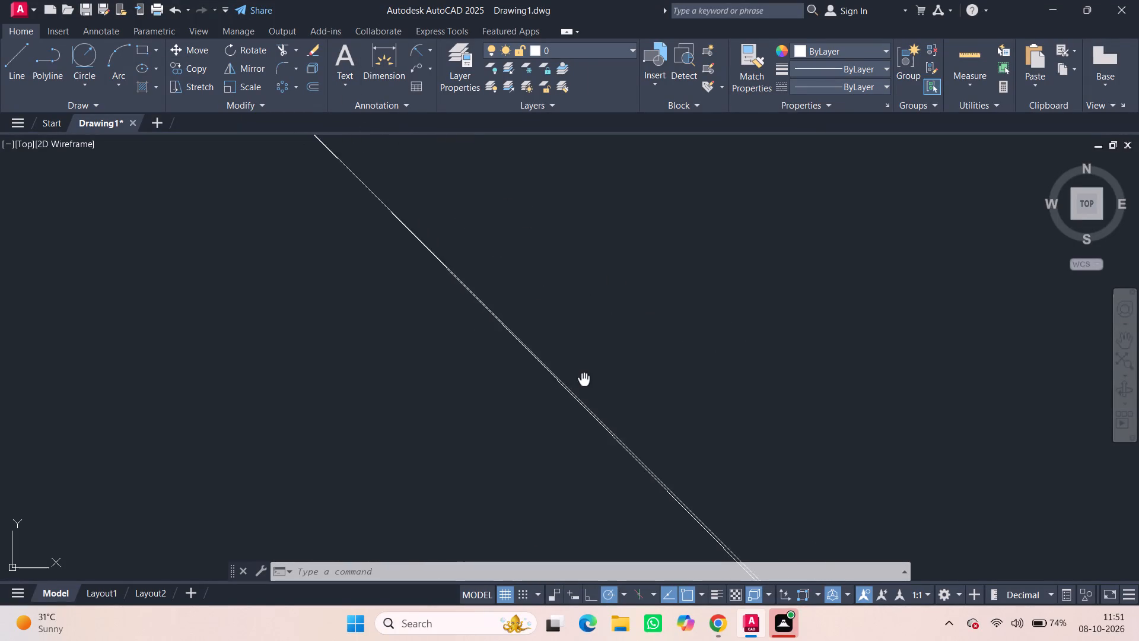
pyautogui.moveTo(583, 379); pyautogui.dragTo(383, 151, button='middle')
pyautogui.scroll(-6, 424, 204)
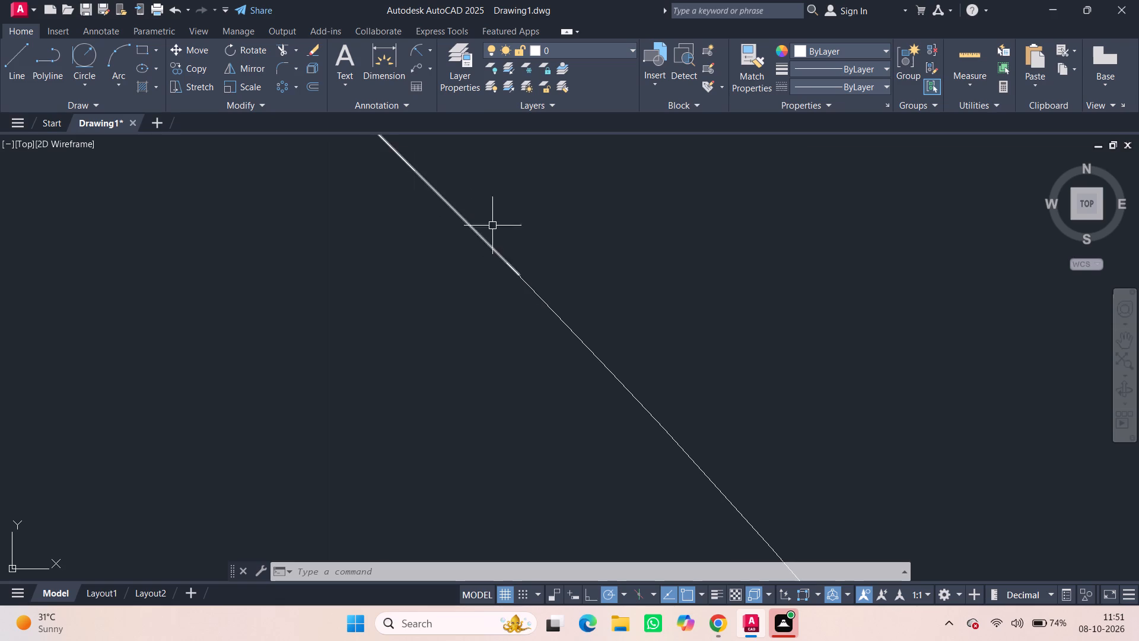
pyautogui.scroll(2, 520, 272)
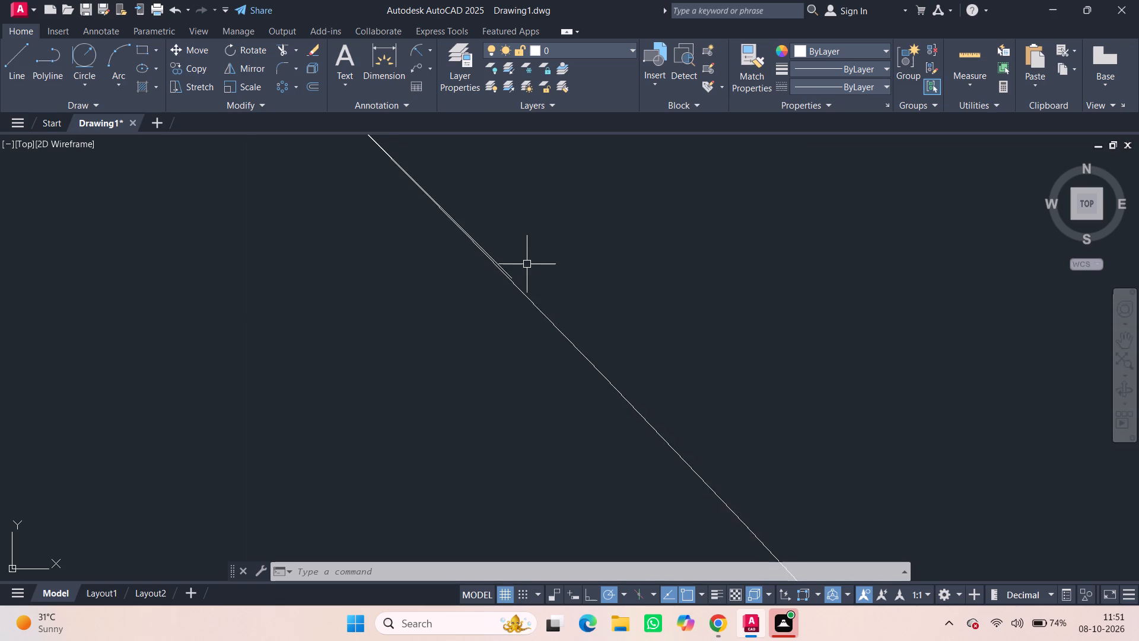
pyautogui.scroll(2, 524, 263)
pyautogui.scroll(1, 446, 263)
pyautogui.moveTo(441, 258); pyautogui.dragTo(484, 353, button='middle')
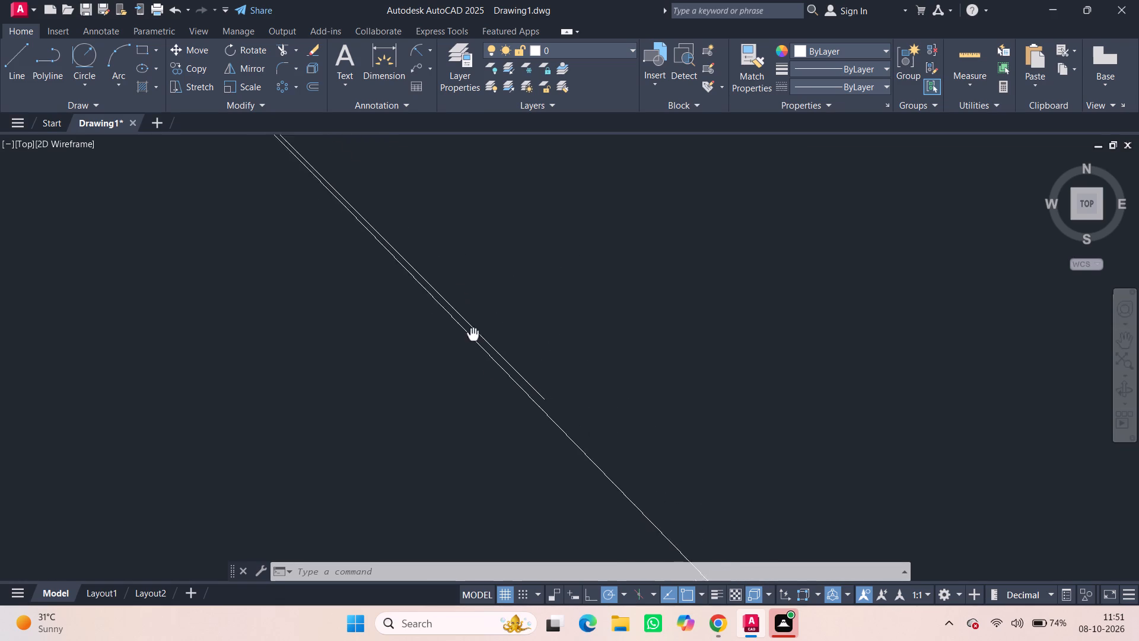
pyautogui.moveTo(484, 353); pyautogui.dragTo(531, 447, button='middle')
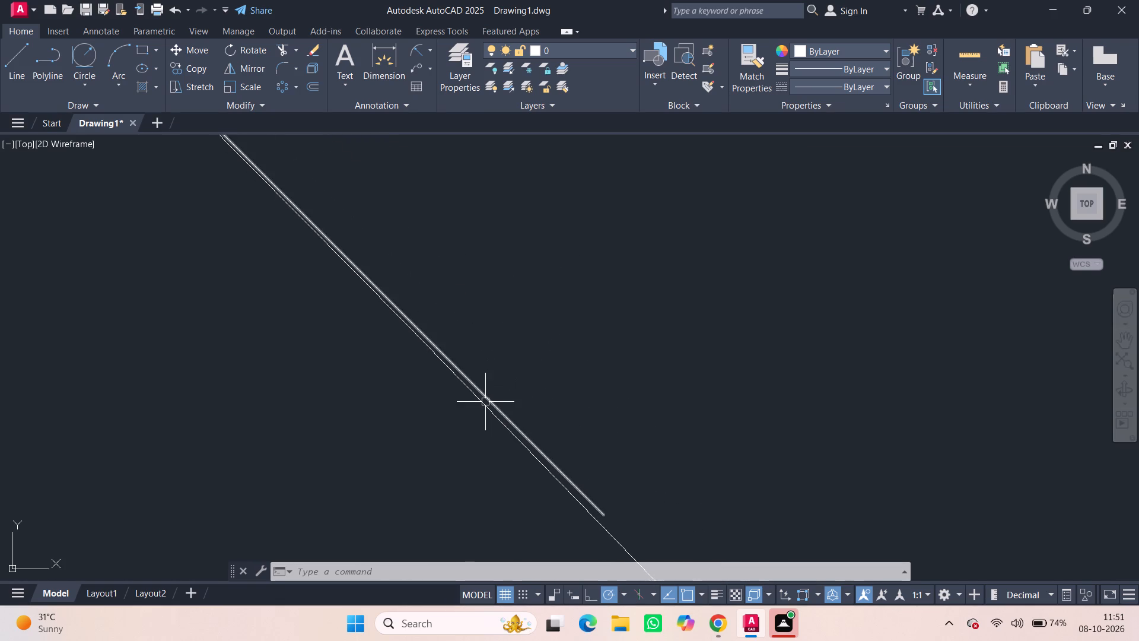
# Erase the radius 10 circle beside the upper-left lug's lower line.
pyautogui.click(484, 407)
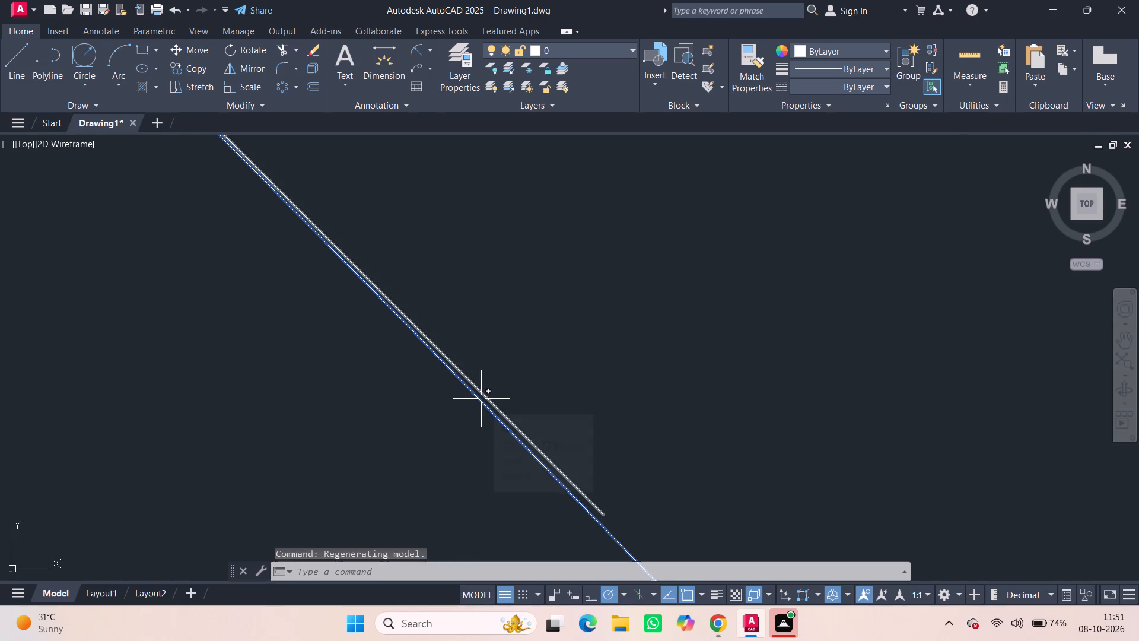
pyautogui.press('Print')
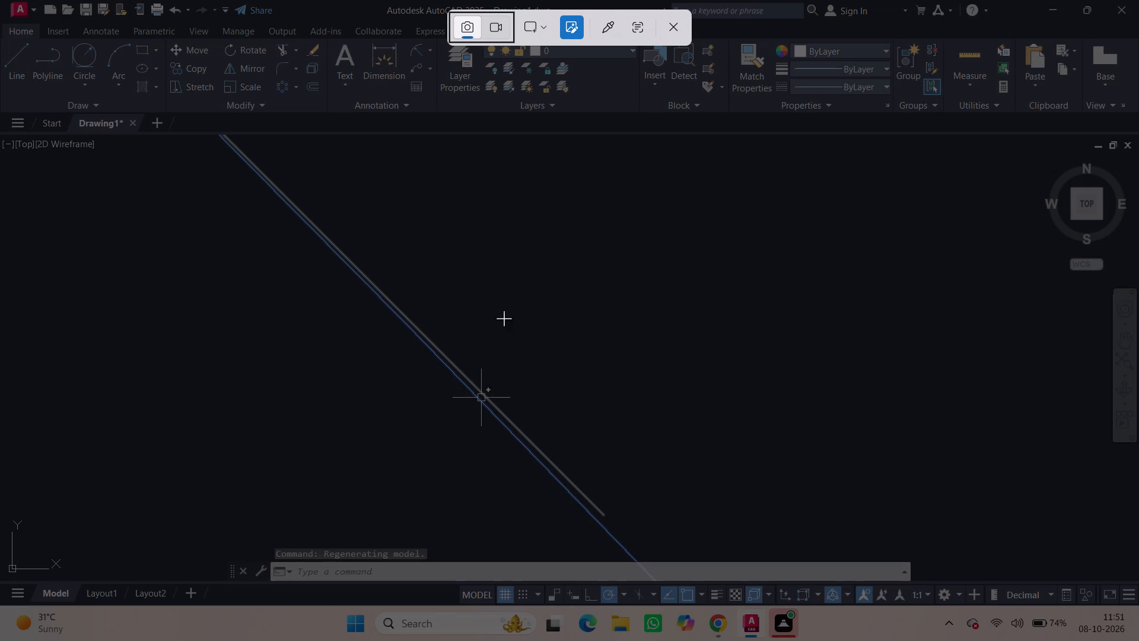
pyautogui.click(529, 285)
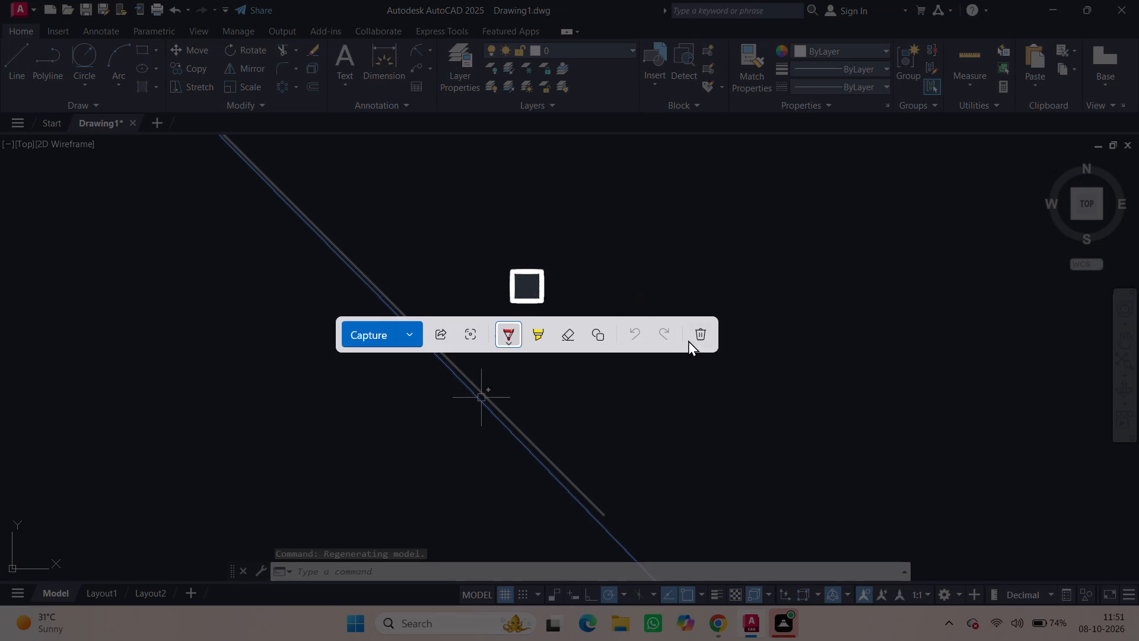
pyautogui.click(704, 331)
pyautogui.press('Delete')
# Draw a radius 10 circle tangent to the upper-left lug's extended lower line and the outside of the radius 42 circle.
pyautogui.scroll(-1, 450, 323)
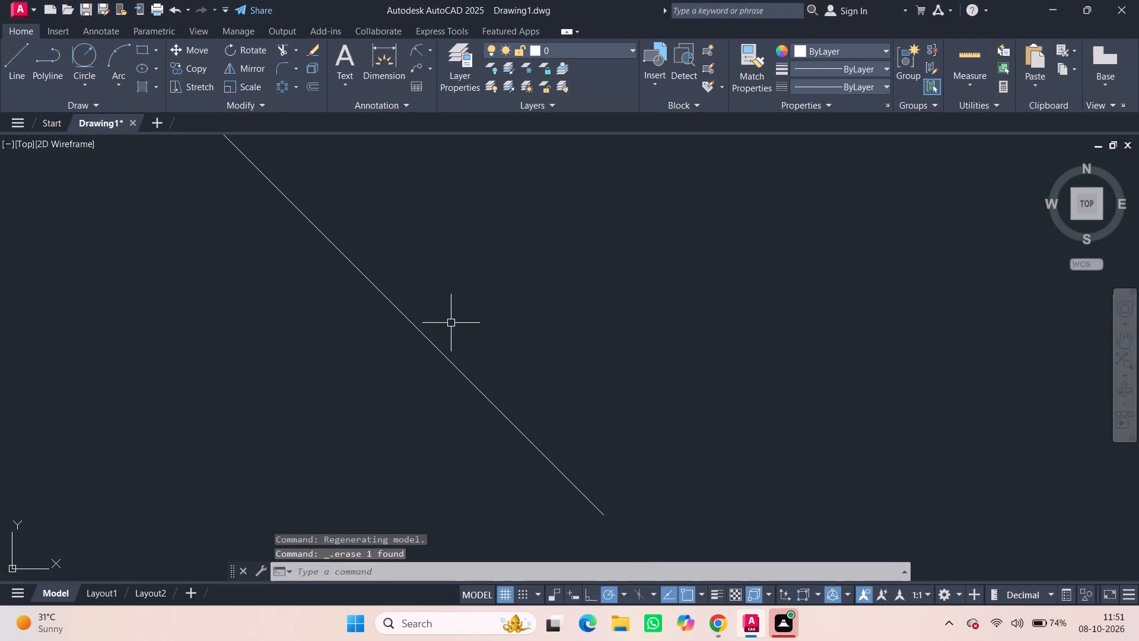
pyautogui.scroll(-16, 450, 323)
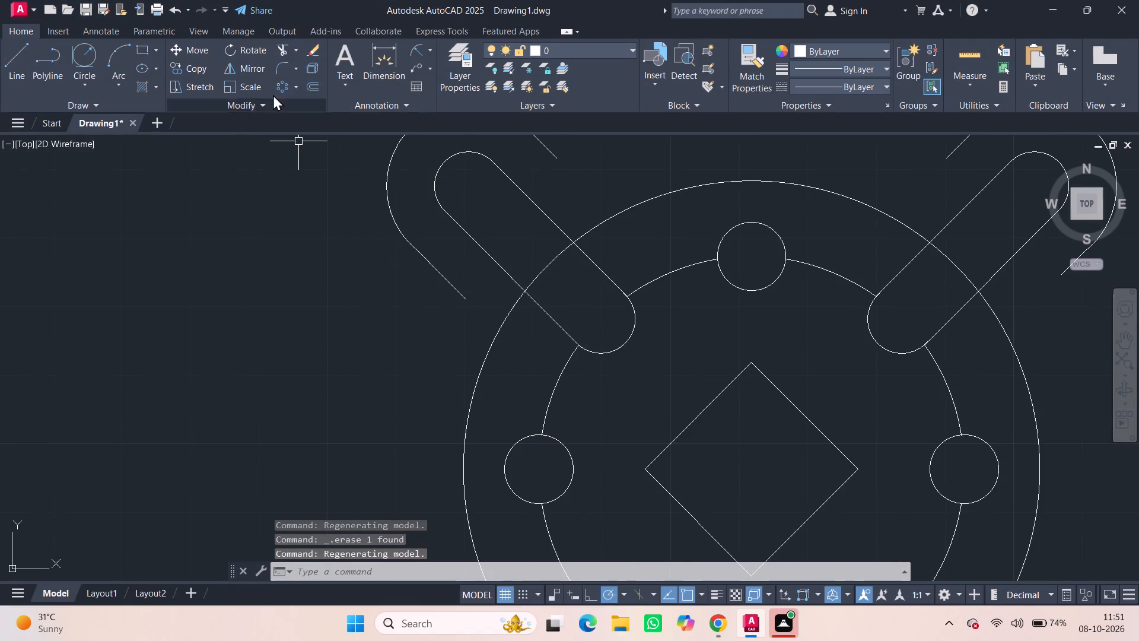
pyautogui.click(83, 49)
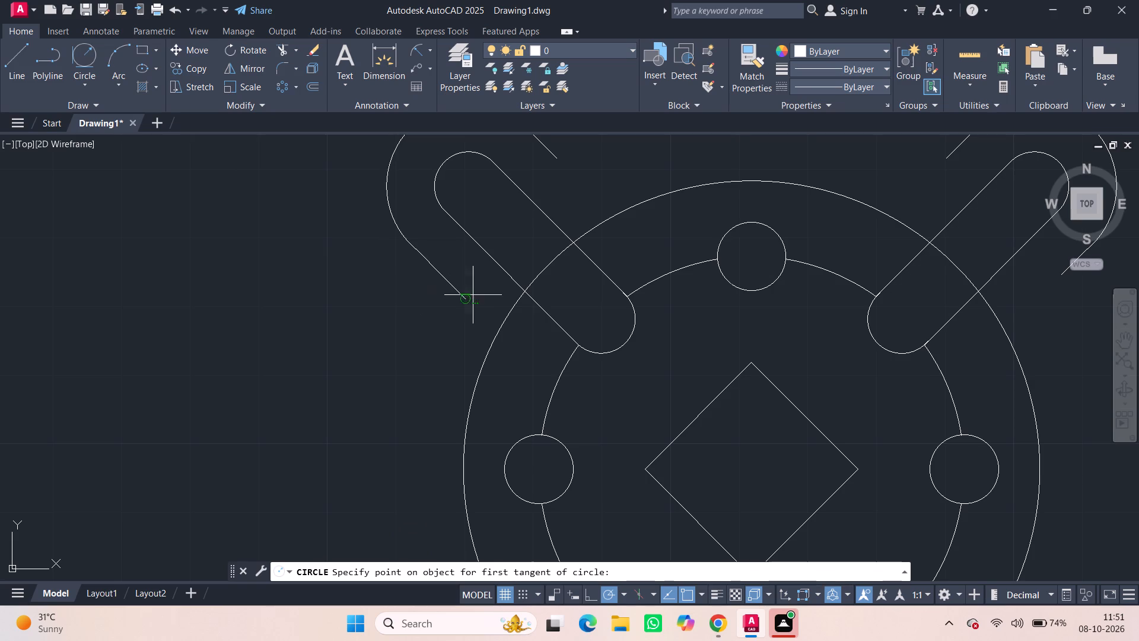
pyautogui.click(459, 293)
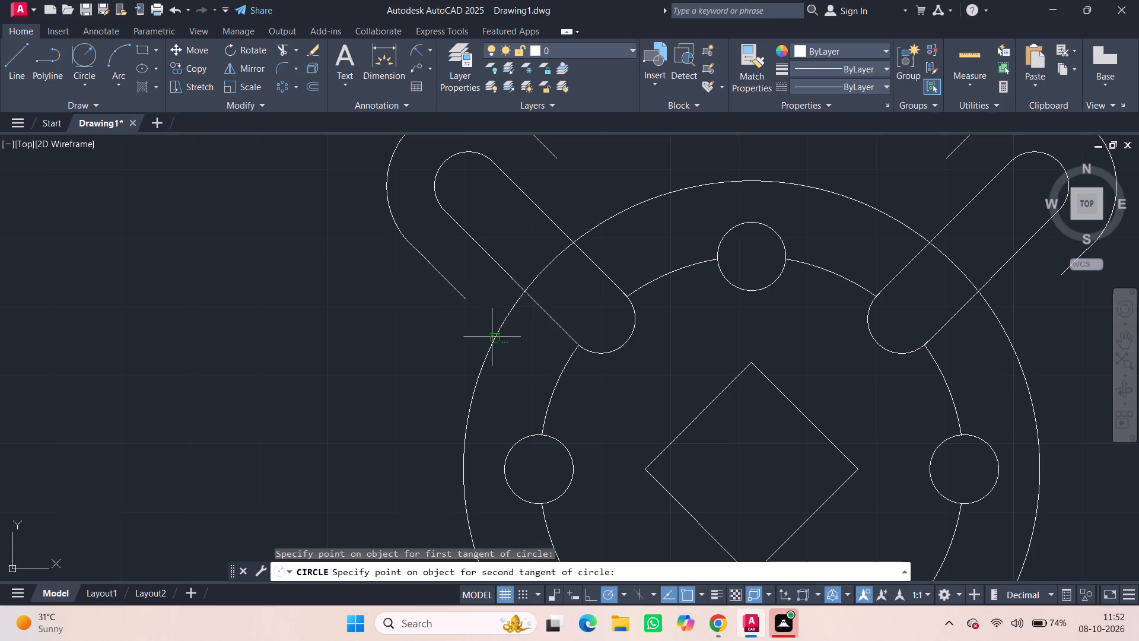
pyautogui.click(485, 360)
pyautogui.write('10')
pyautogui.press('Return')
# Trim the radius 10 circle to leave only the blend arc between the upper-left lug's lower line and the radius 42 circle.
pyautogui.scroll(1, 441, 283)
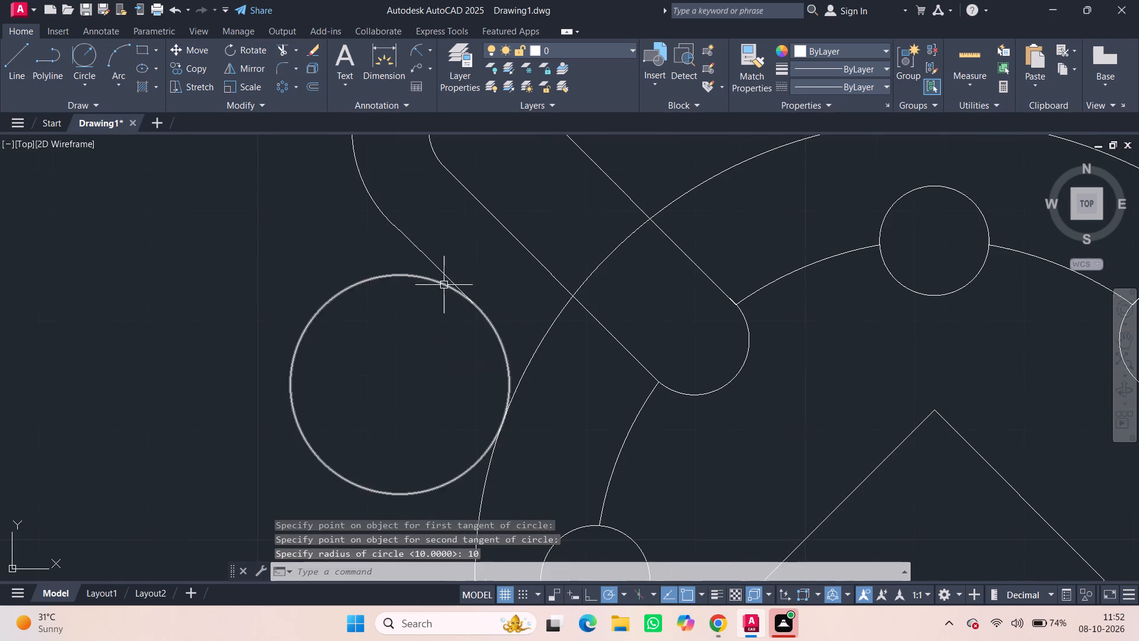
pyautogui.scroll(4, 462, 300)
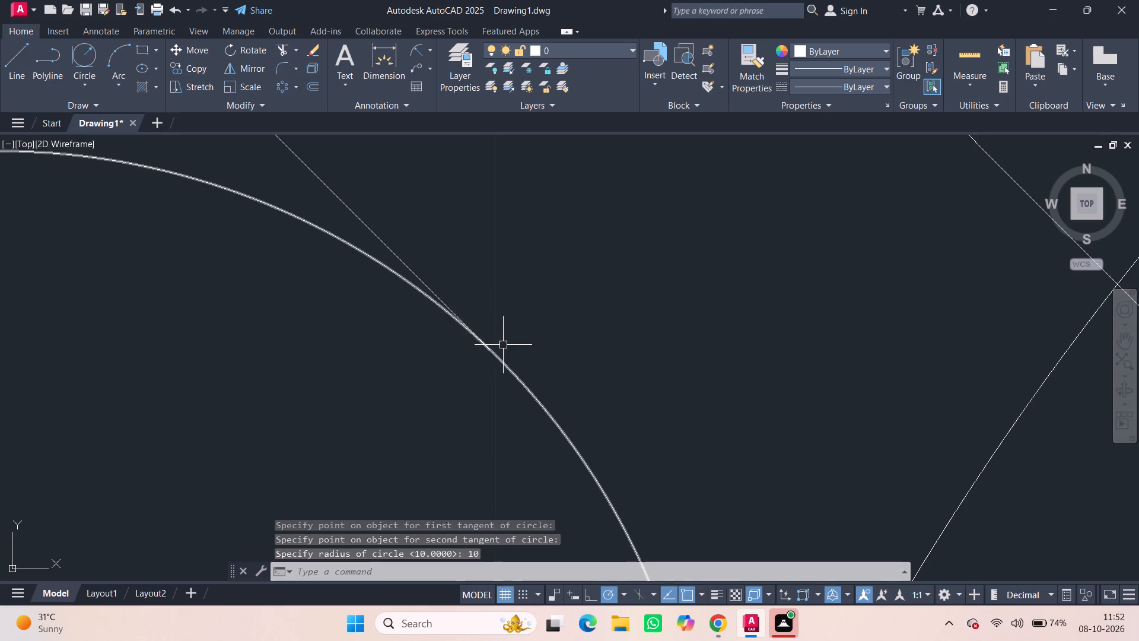
pyautogui.scroll(4, 510, 352)
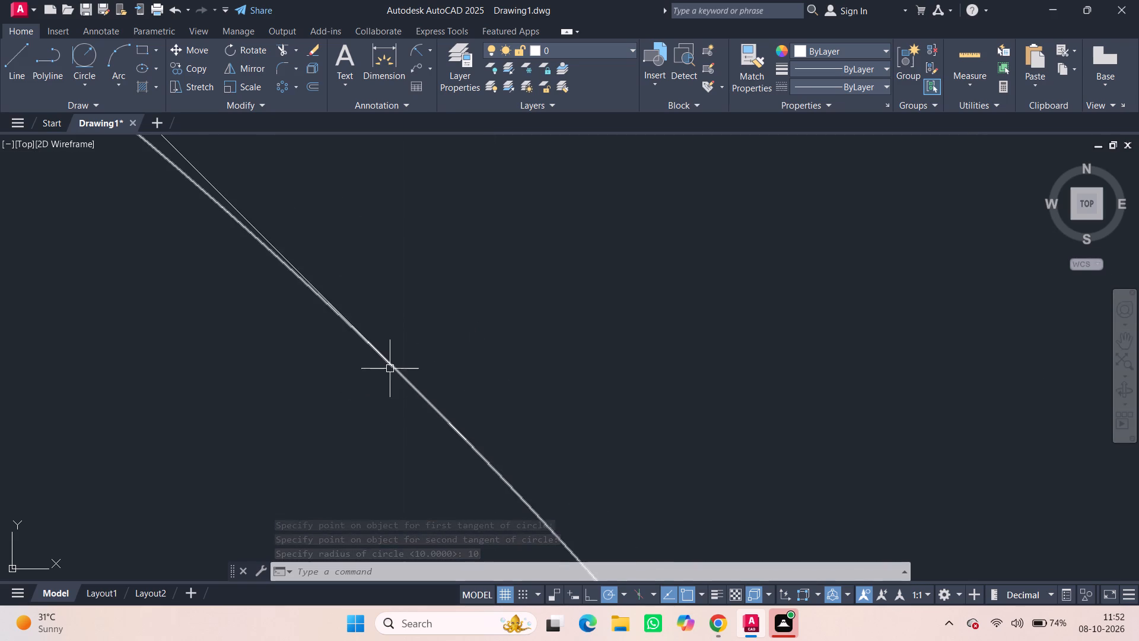
pyautogui.scroll(3, 373, 372)
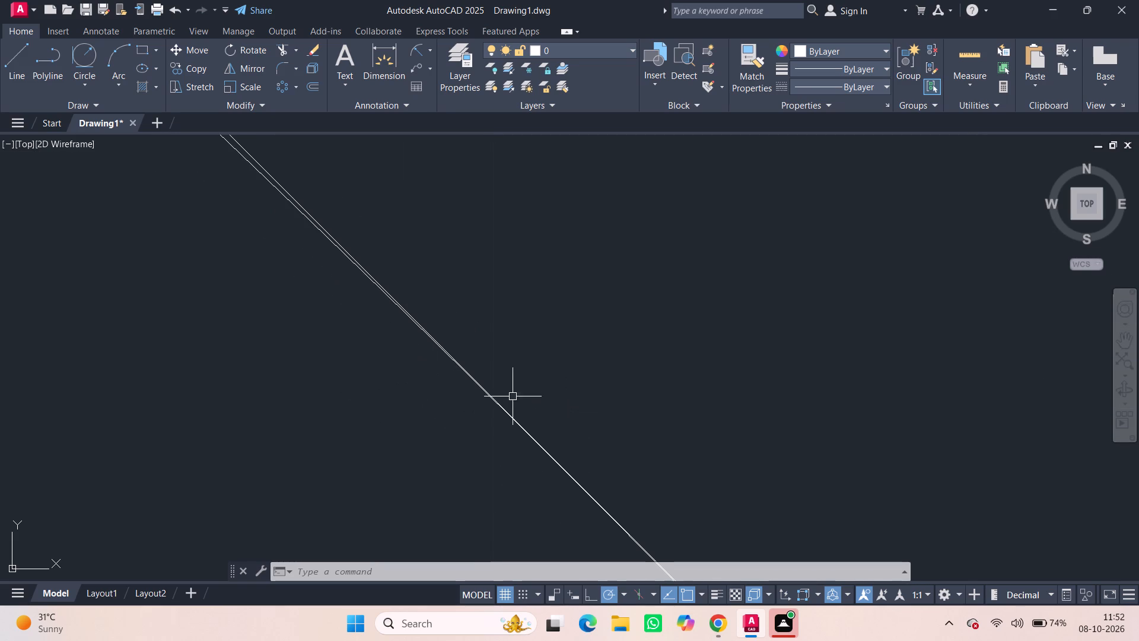
pyautogui.scroll(3, 512, 385)
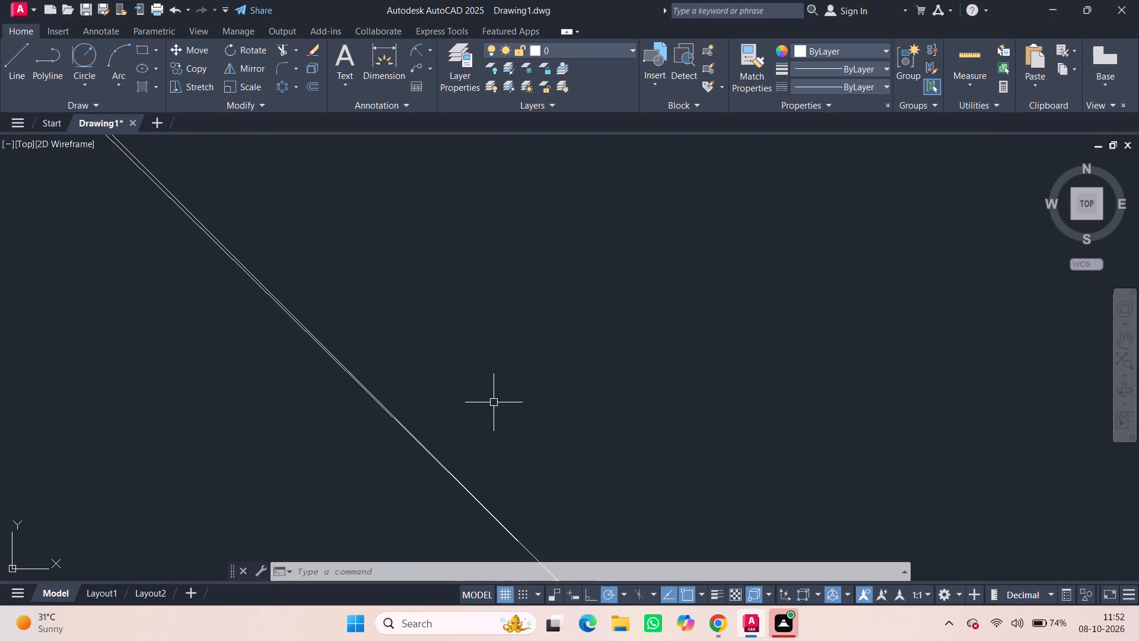
pyautogui.scroll(-16, 492, 399)
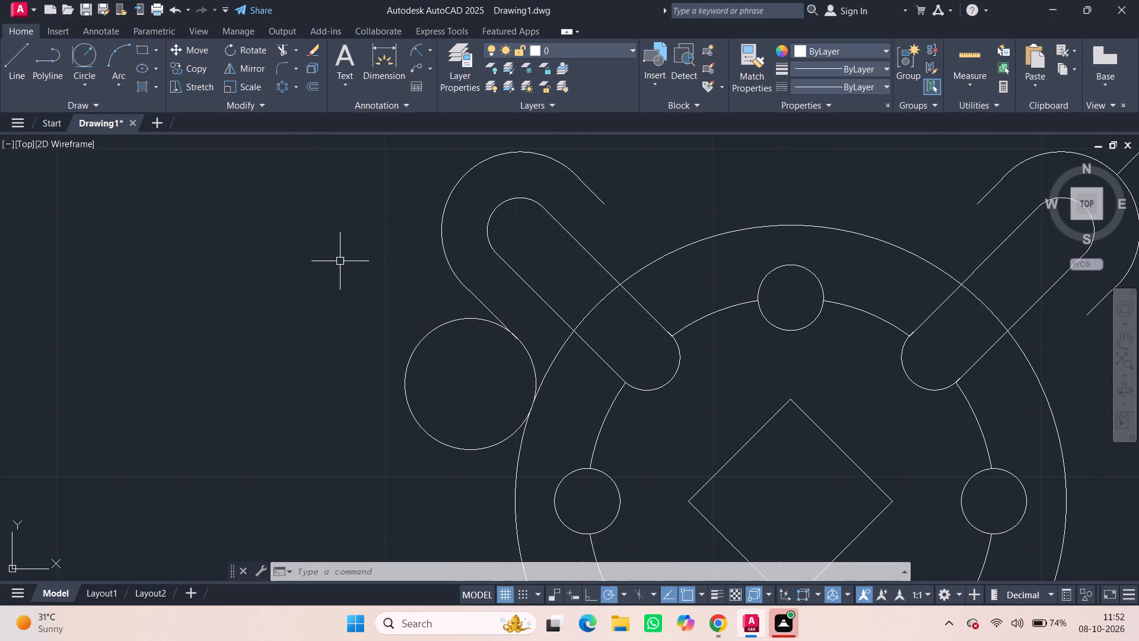
pyautogui.click(280, 44)
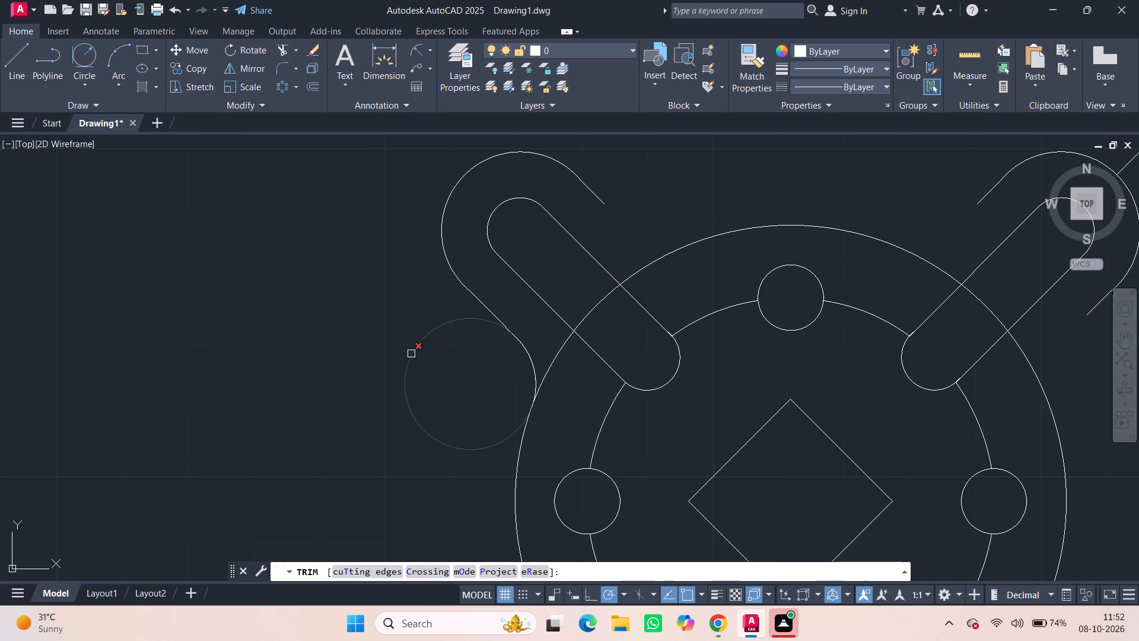
pyautogui.click(413, 354)
# Draw a 5-unit line at 315° extending the upper-left lug's upper line toward the radius 42 circle.
pyautogui.moveTo(679, 154); pyautogui.dragTo(444, 194, button='middle')
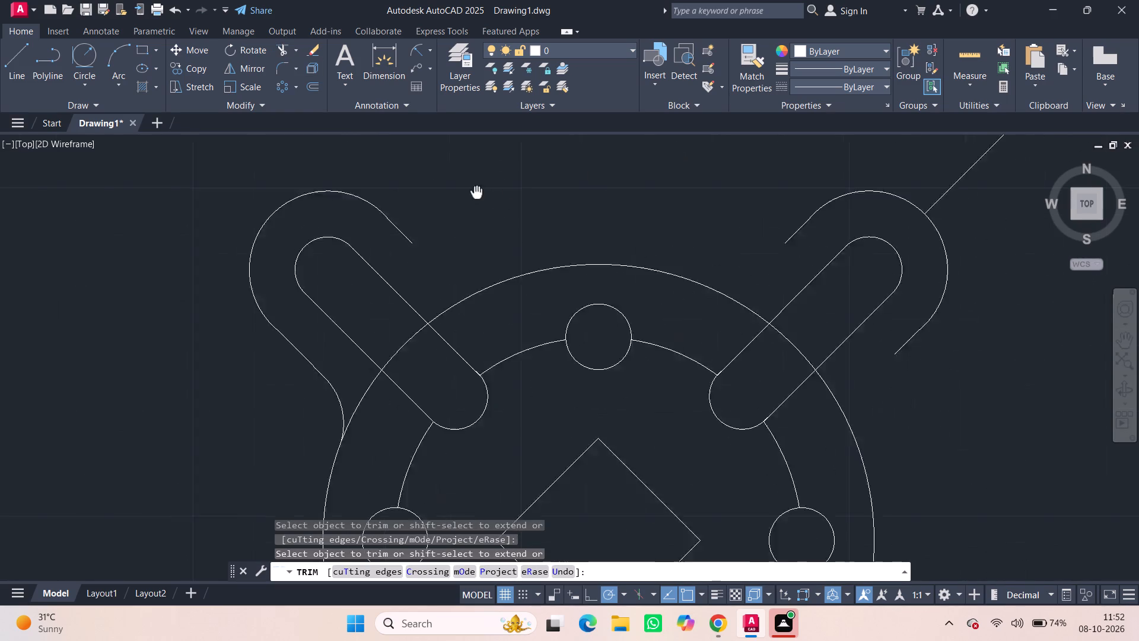
pyautogui.moveTo(444, 194); pyautogui.dragTo(365, 199, button='middle')
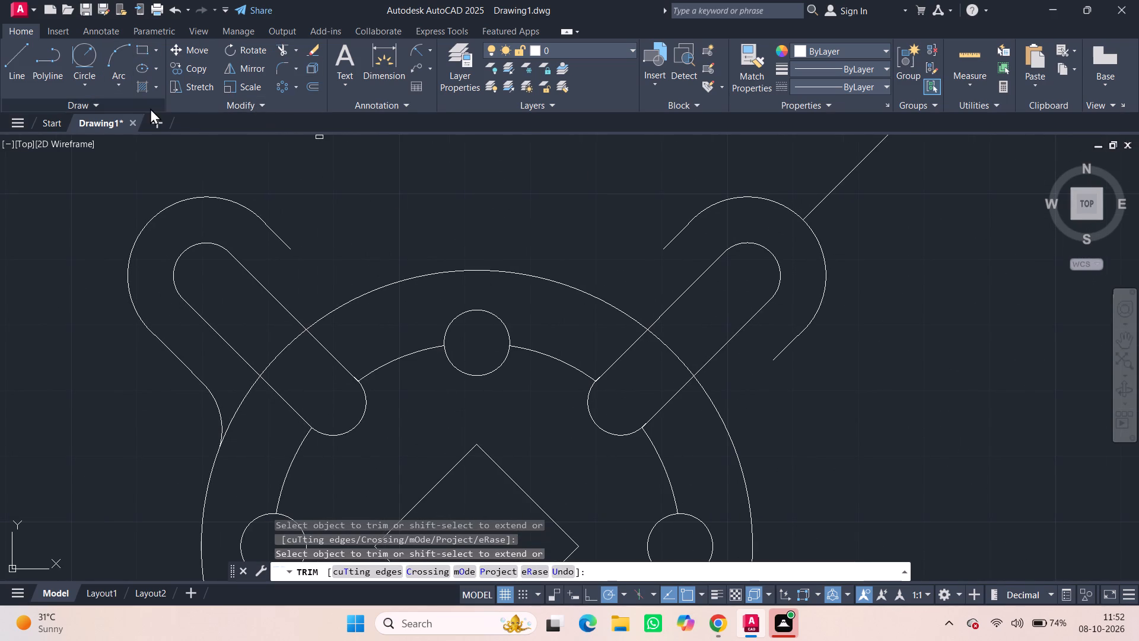
pyautogui.click(18, 64)
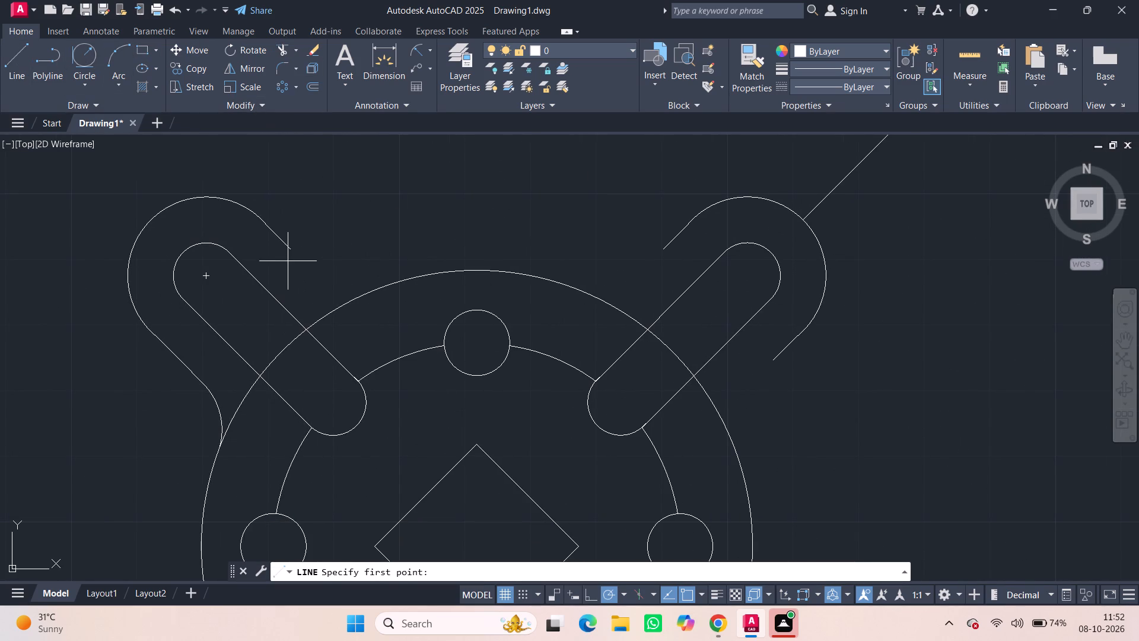
pyautogui.click(290, 252)
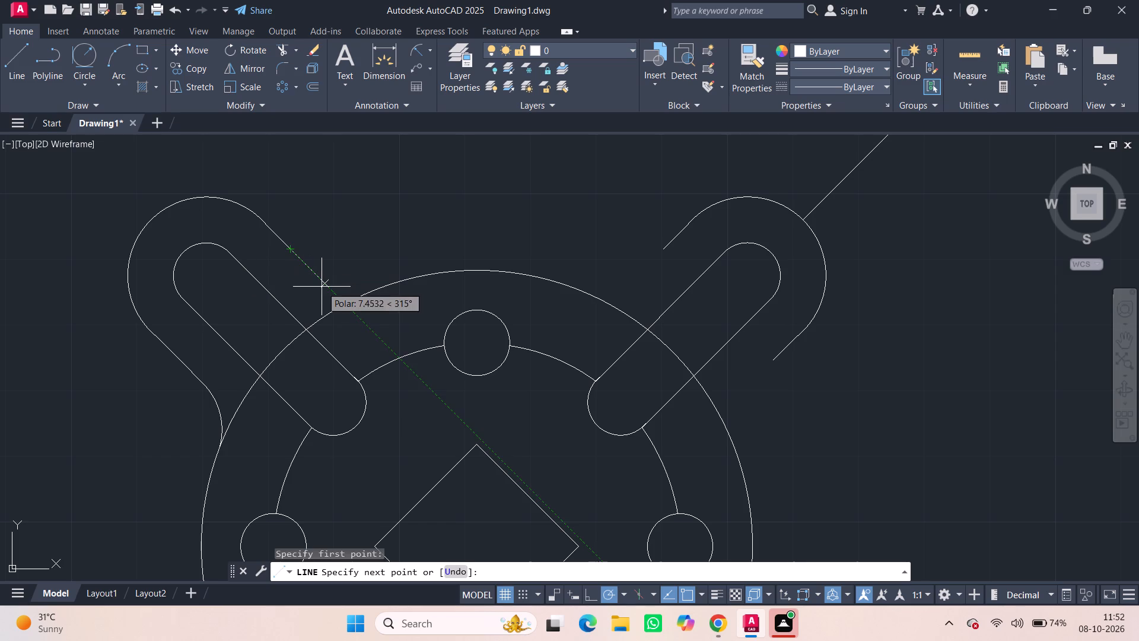
pyautogui.press('5')
pyautogui.press('Return')
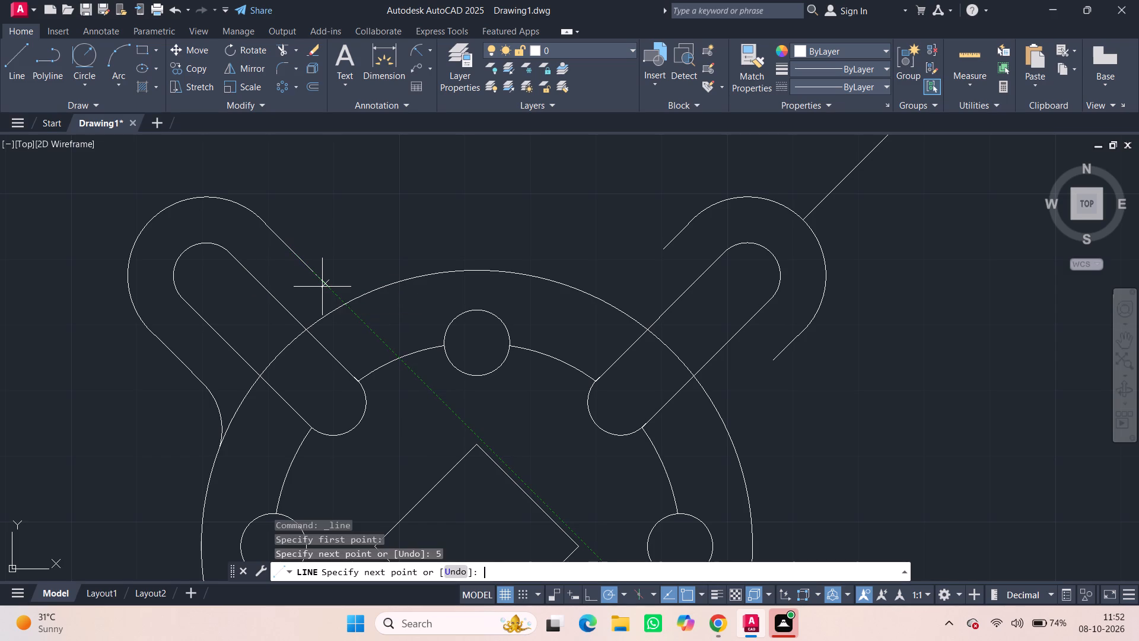
pyautogui.press('space')
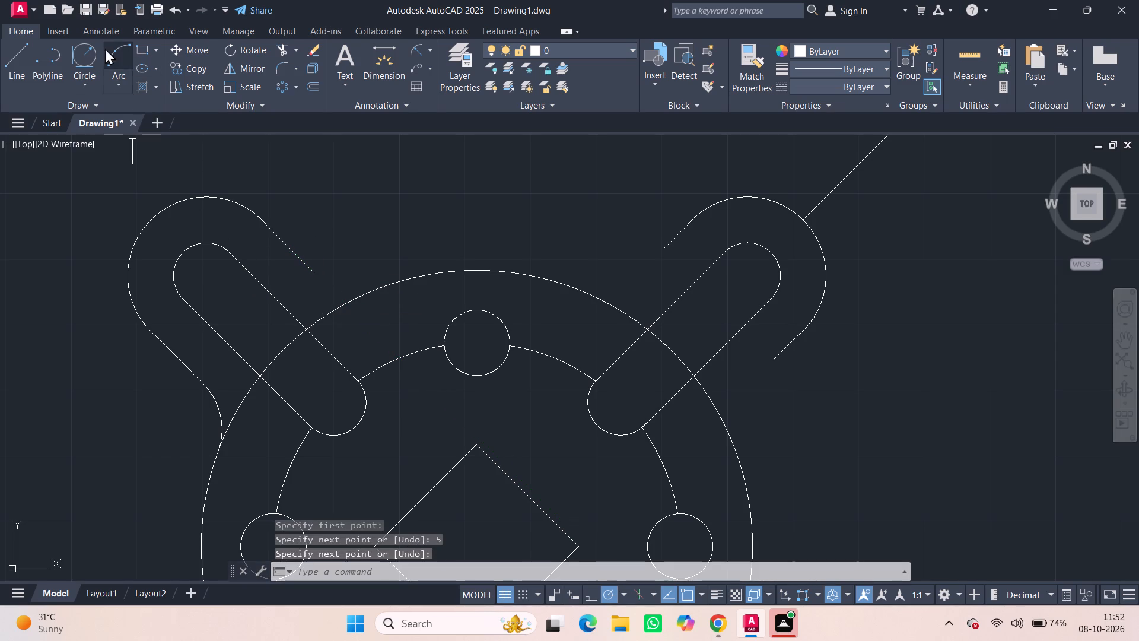
# Draw a radius 10 circle tangent to the upper-left lug's extended upper line and the outside of the radius 42 circle.
pyautogui.click(82, 56)
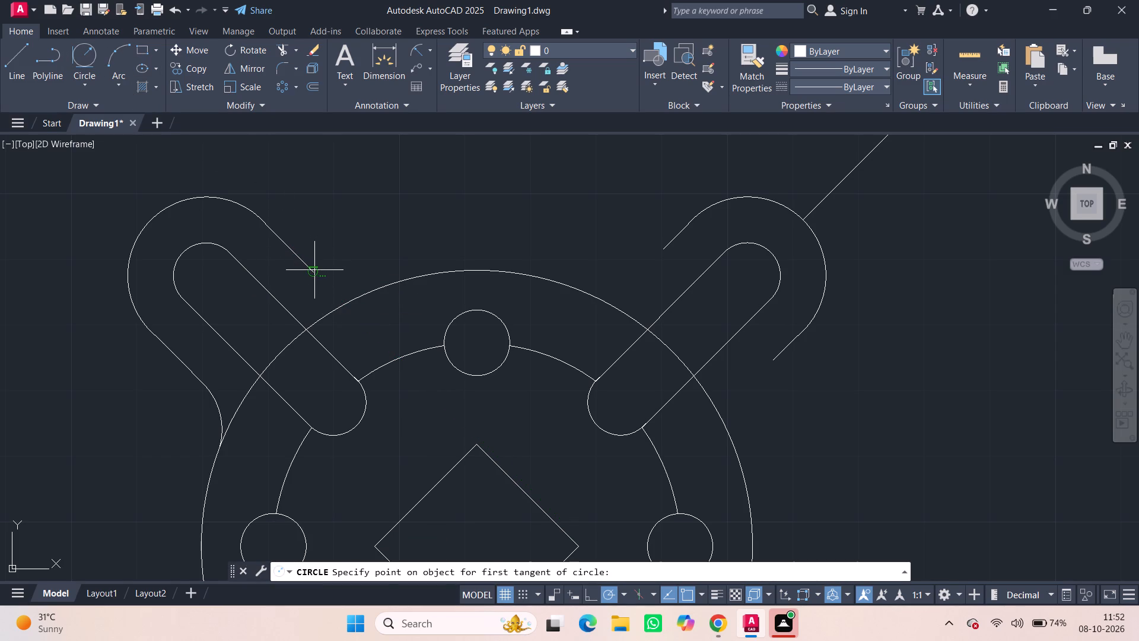
pyautogui.click(310, 271)
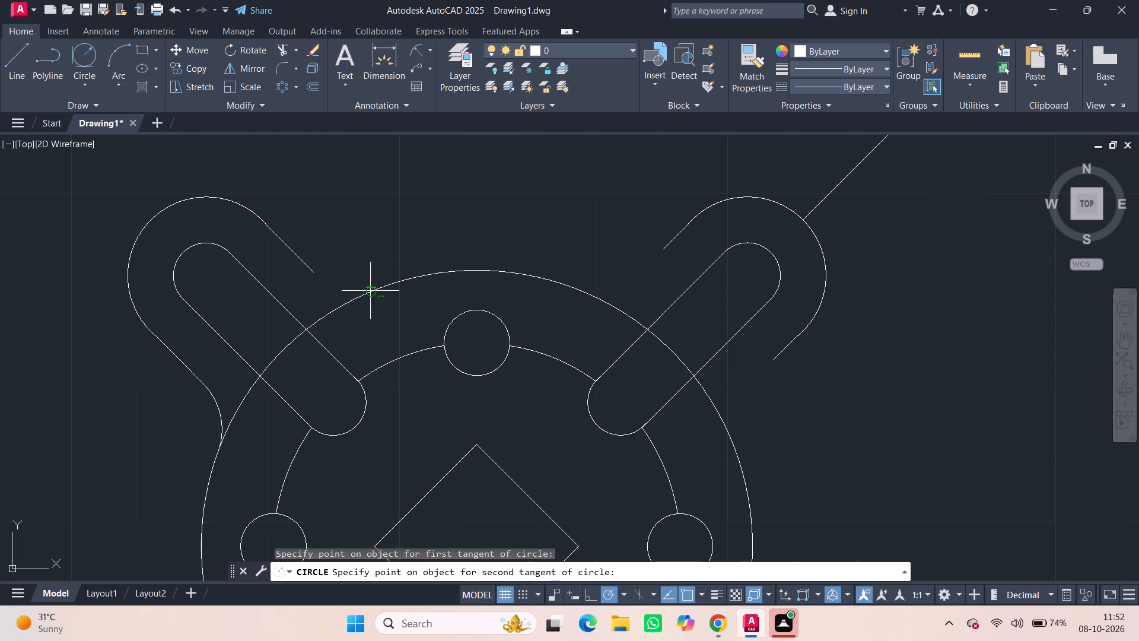
pyautogui.click(372, 293)
pyautogui.write('10')
pyautogui.press('Return')
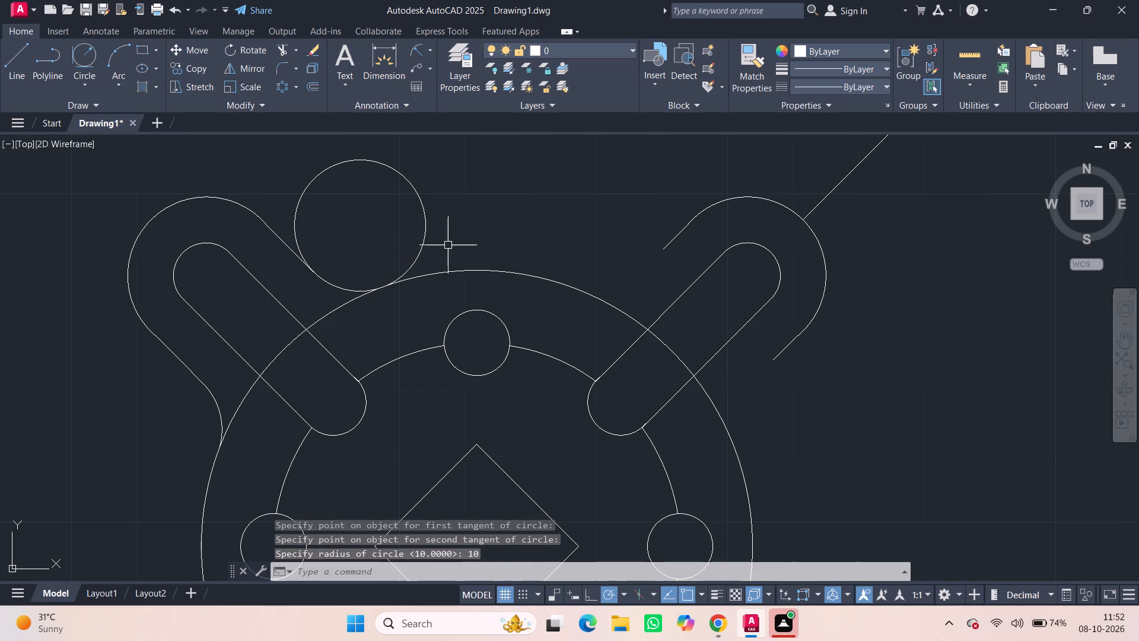
# Trim the radius 10 circle to leave only the blend arc between the upper-left lug's upper line and the radius 42 circle.
pyautogui.click(282, 50)
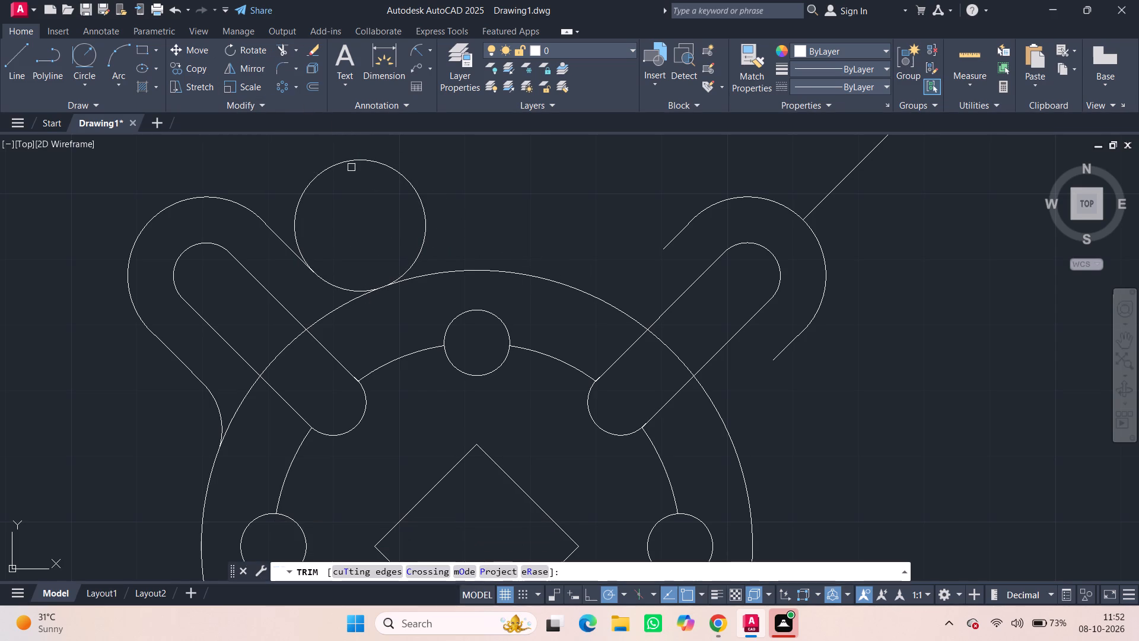
pyautogui.click(351, 164)
# Extend the upper-right lug's upper and lower outer lines with 5-unit segments at 225° toward the radius 42 circle.
pyautogui.moveTo(547, 220); pyautogui.dragTo(267, 203, button='middle')
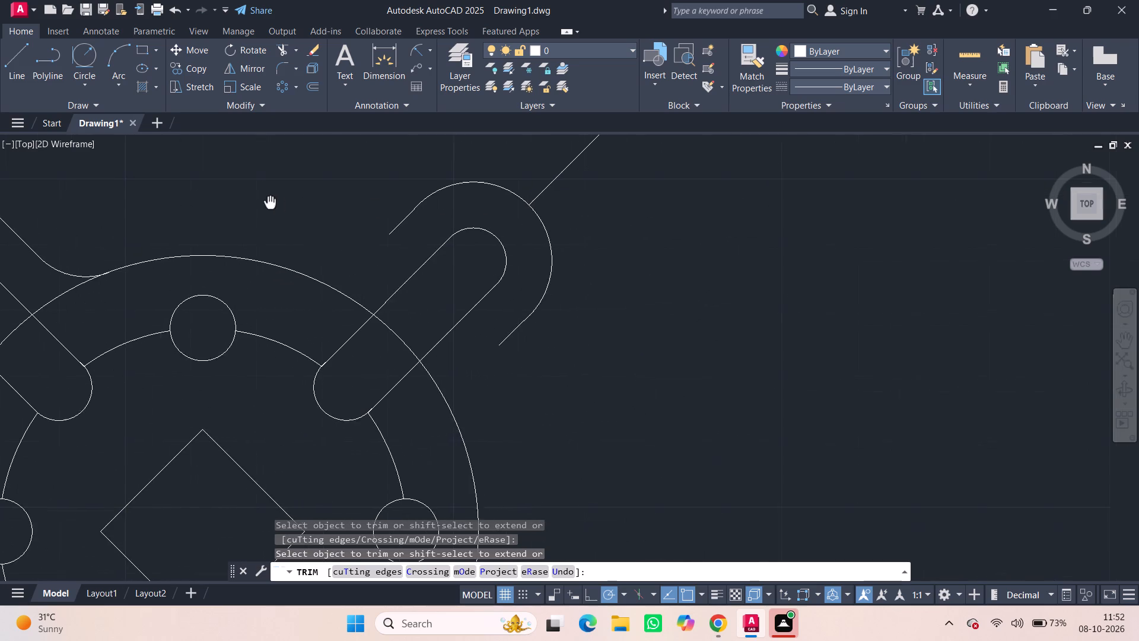
pyautogui.moveTo(267, 203); pyautogui.dragTo(267, 202, button='middle')
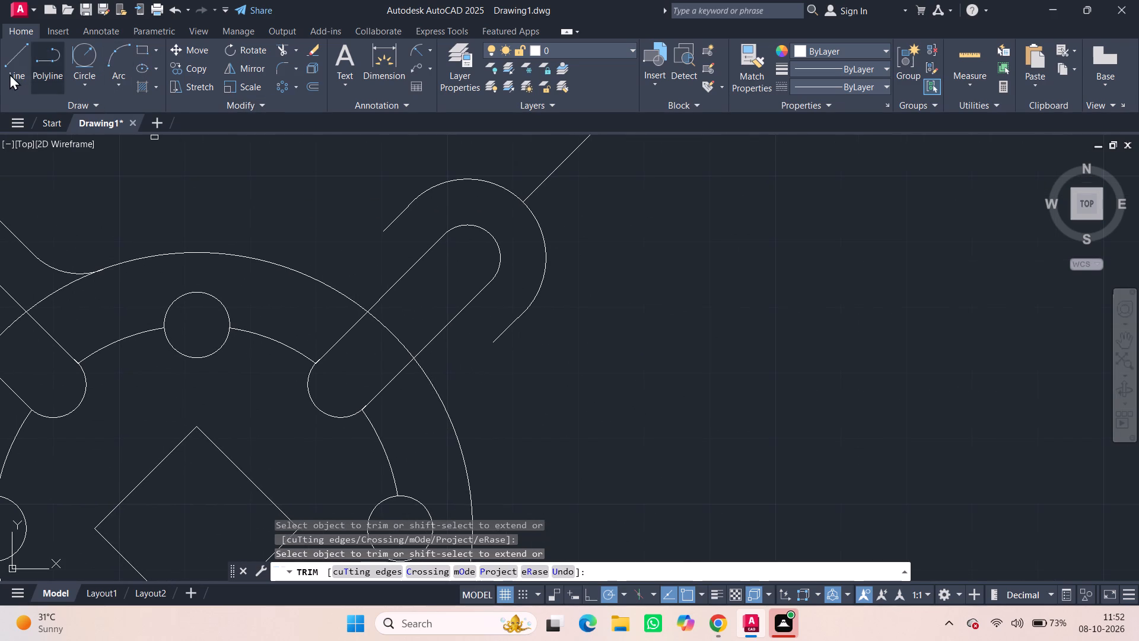
pyautogui.click(9, 70)
pyautogui.click(383, 229)
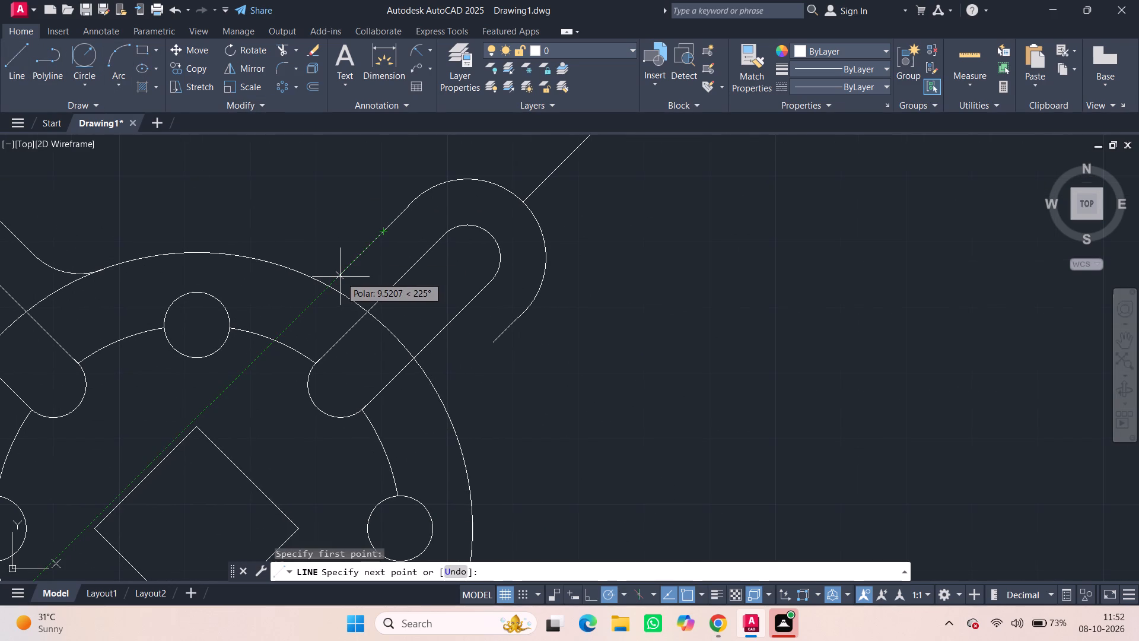
pyautogui.press('5')
pyautogui.press('Return')
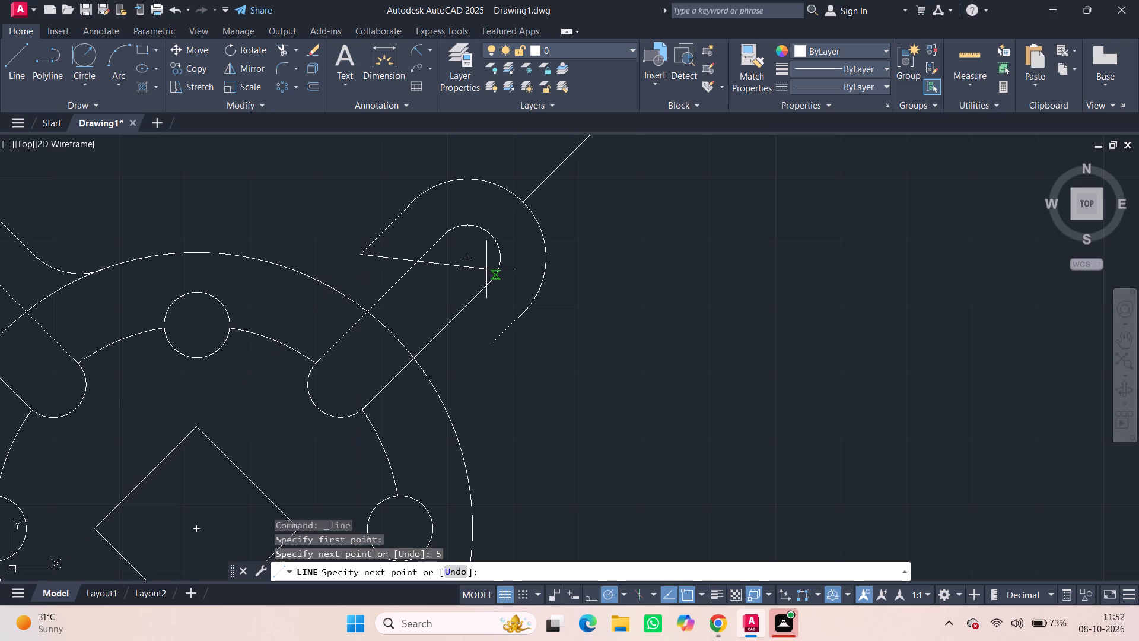
pyautogui.press('space')
pyautogui.press('space')
pyautogui.click(497, 345)
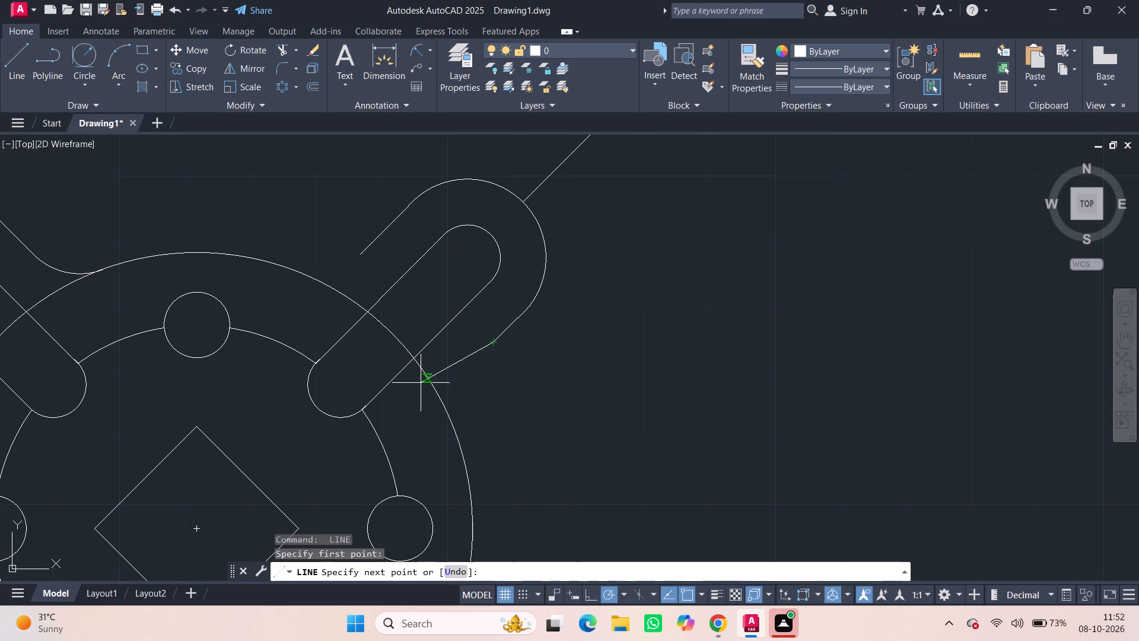
pyautogui.press('5')
pyautogui.press('Return')
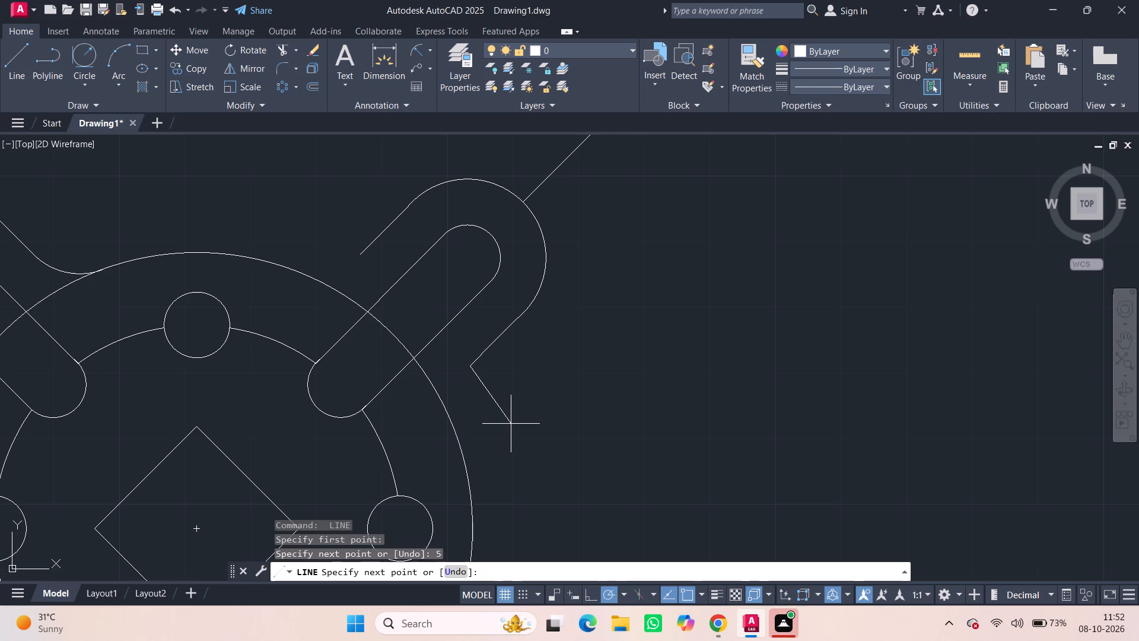
pyautogui.press('Escape')
# Draw two radius 10 circles, each tangent to one extended outer line of the upper-right lug and the outside of the radius 42 circle.
pyautogui.click(81, 52)
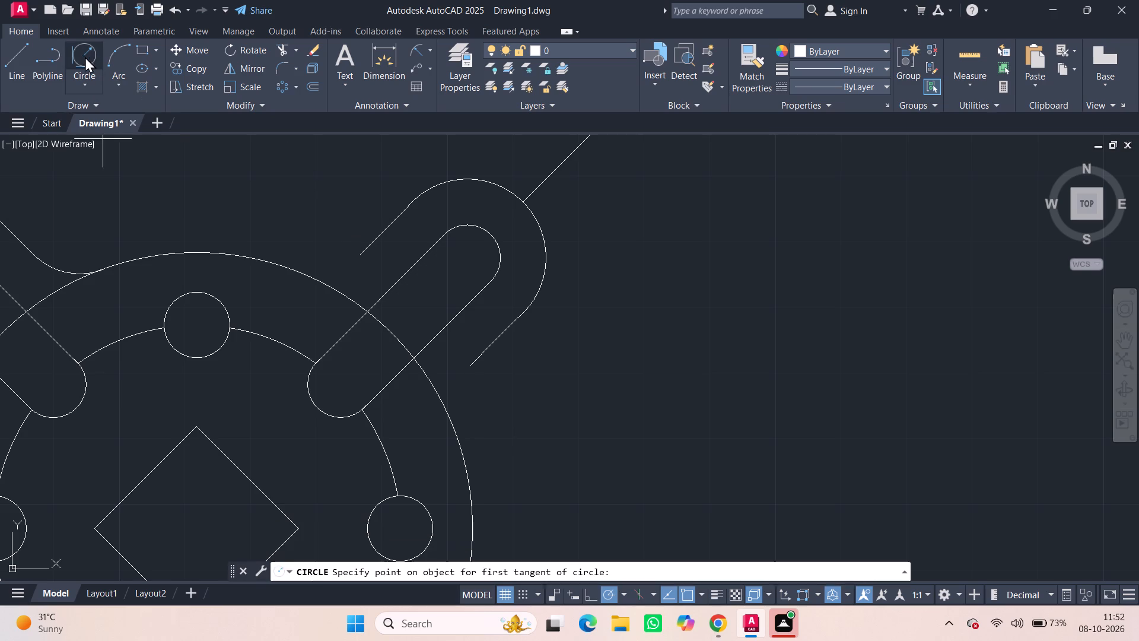
pyautogui.click(361, 252)
pyautogui.click(297, 272)
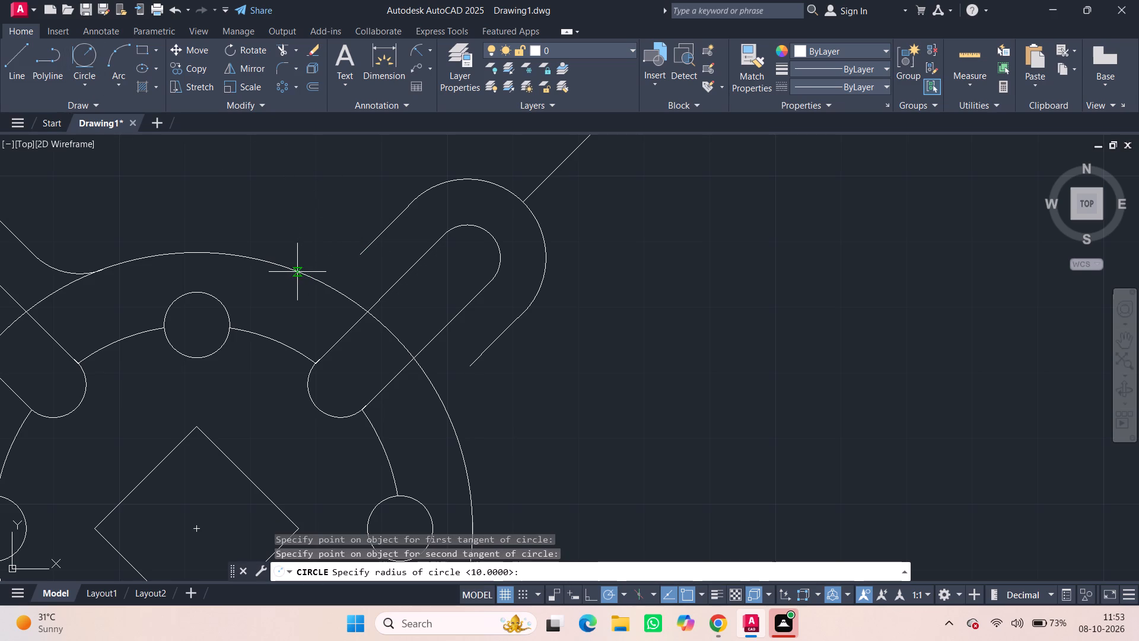
pyautogui.write('10')
pyautogui.press('Return')
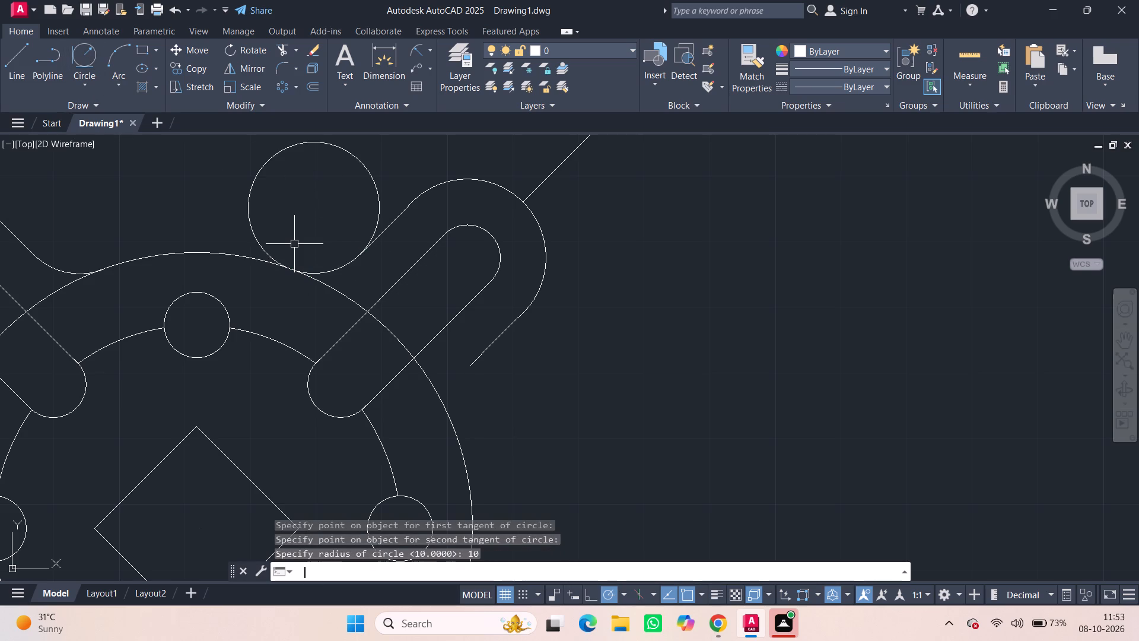
pyautogui.click(92, 47)
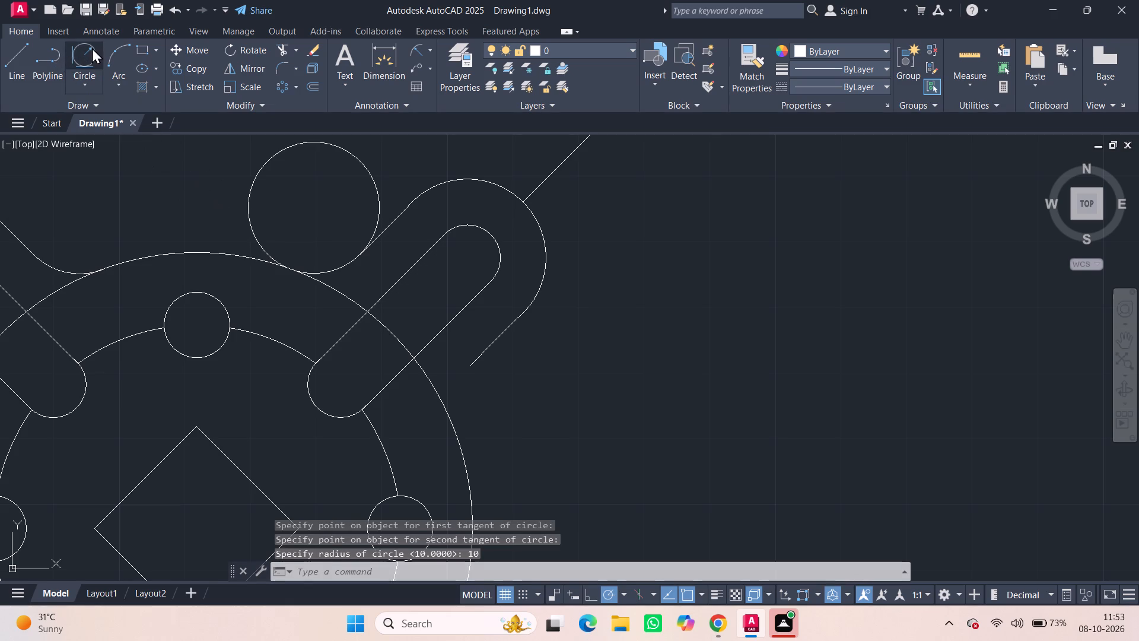
pyautogui.click(472, 367)
pyautogui.click(450, 416)
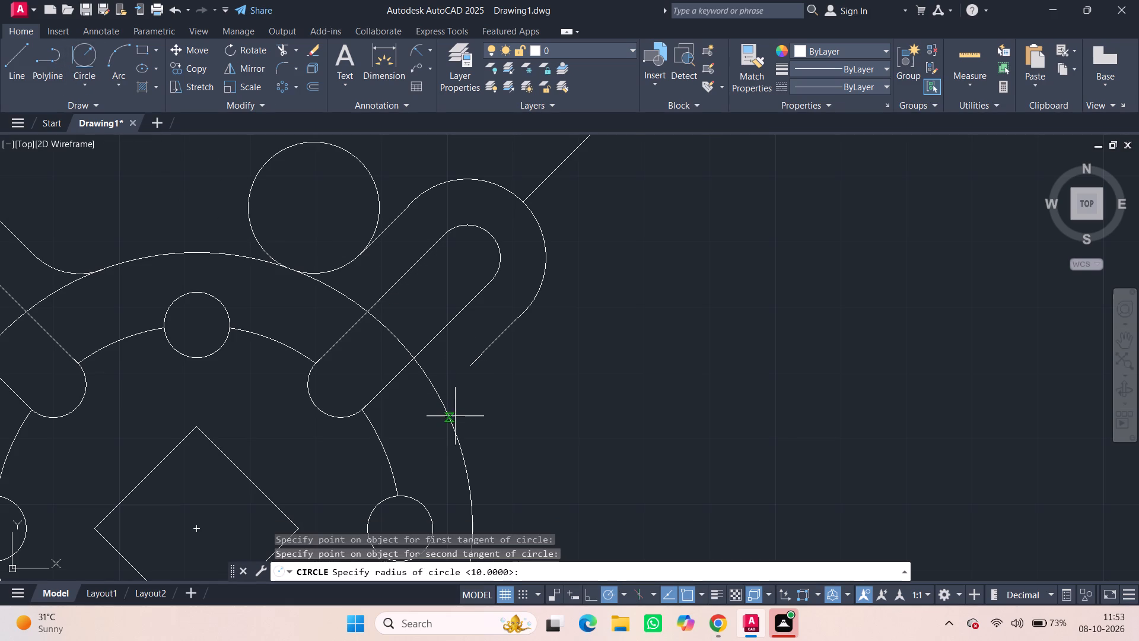
pyautogui.write('10')
pyautogui.press('Return')
# Draw a 10-unit line at 45° from each open end of the lower-left lug's outer arc toward the radius 42 circle.
pyautogui.scroll(-2, 455, 415)
pyautogui.moveTo(478, 464); pyautogui.dragTo(517, 246, button='middle')
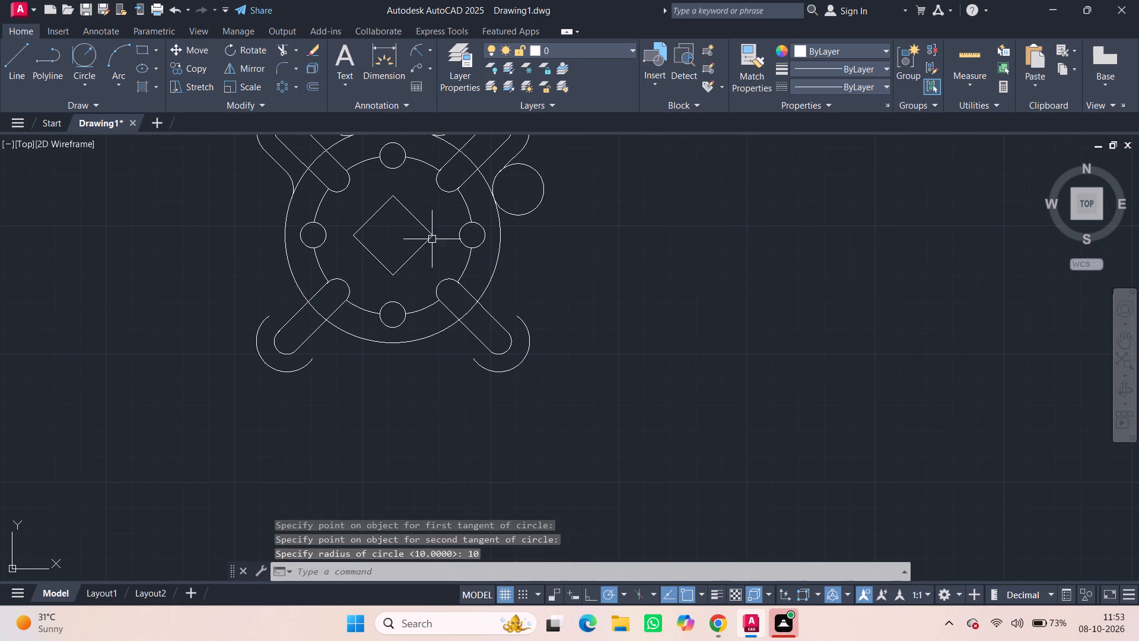
pyautogui.click(85, 48)
pyautogui.scroll(2, 249, 356)
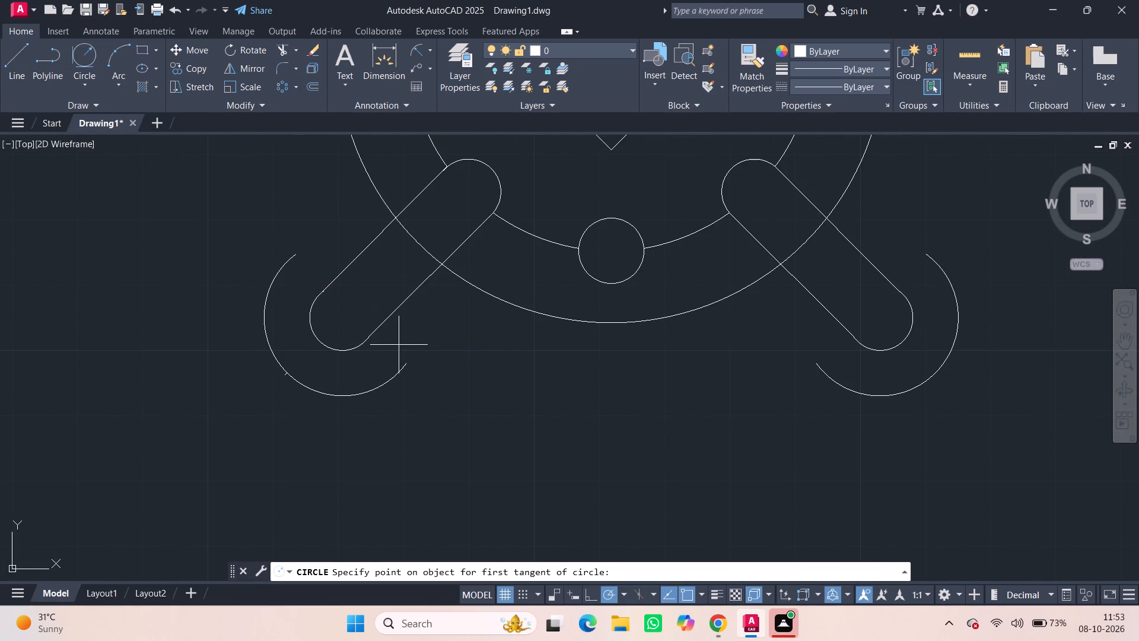
pyautogui.click(14, 75)
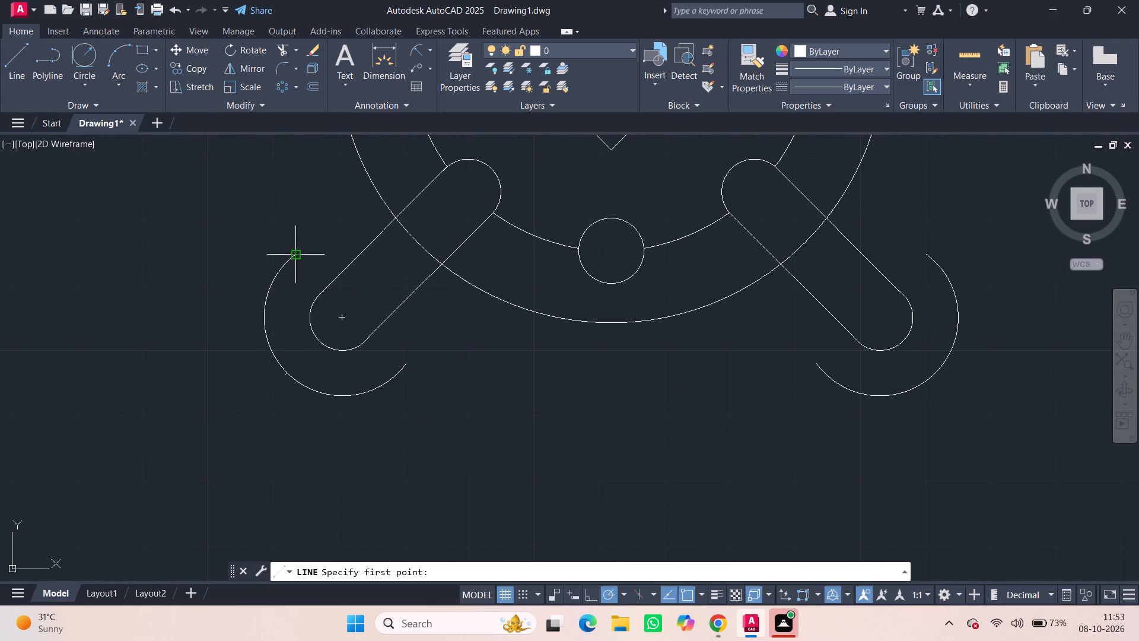
pyautogui.click(297, 254)
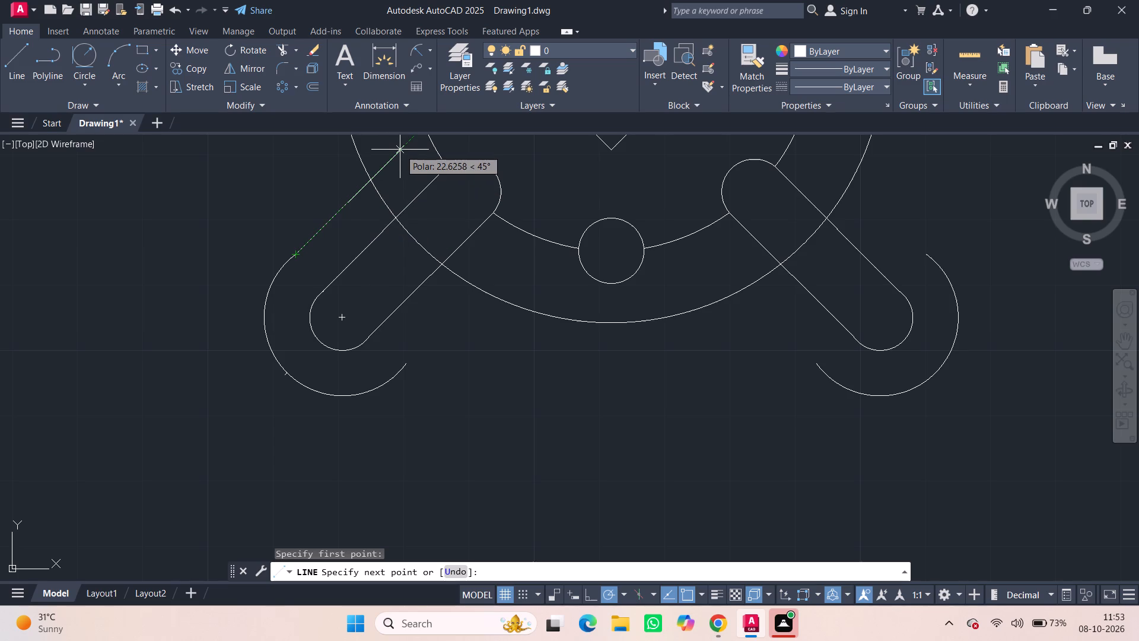
pyautogui.write('10')
pyautogui.press('Return')
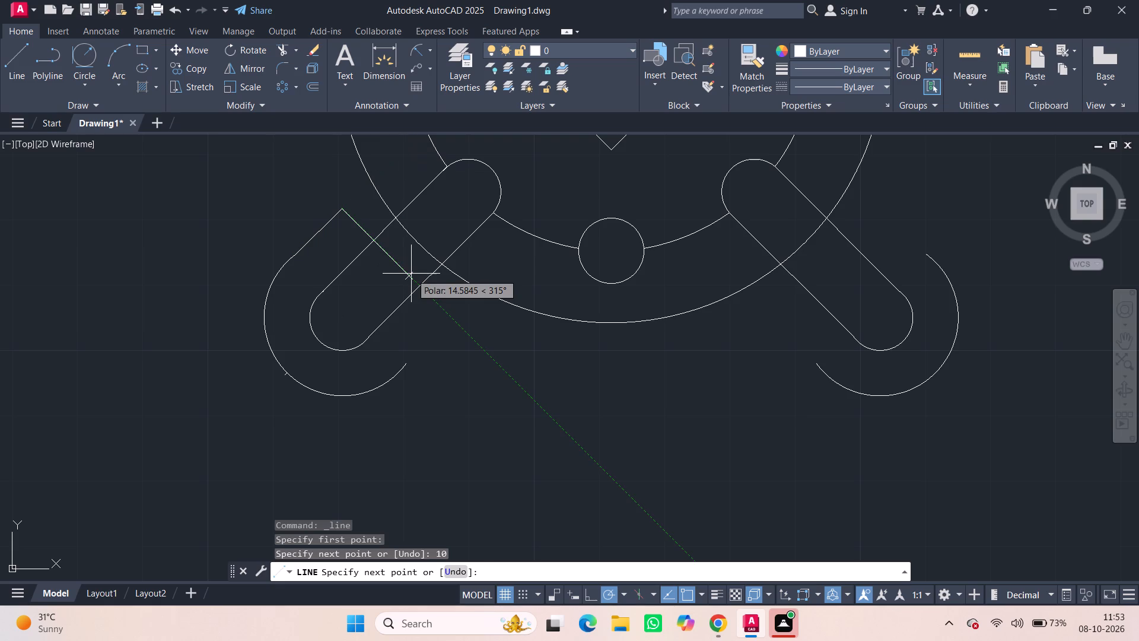
pyautogui.press('space')
pyautogui.press('space')
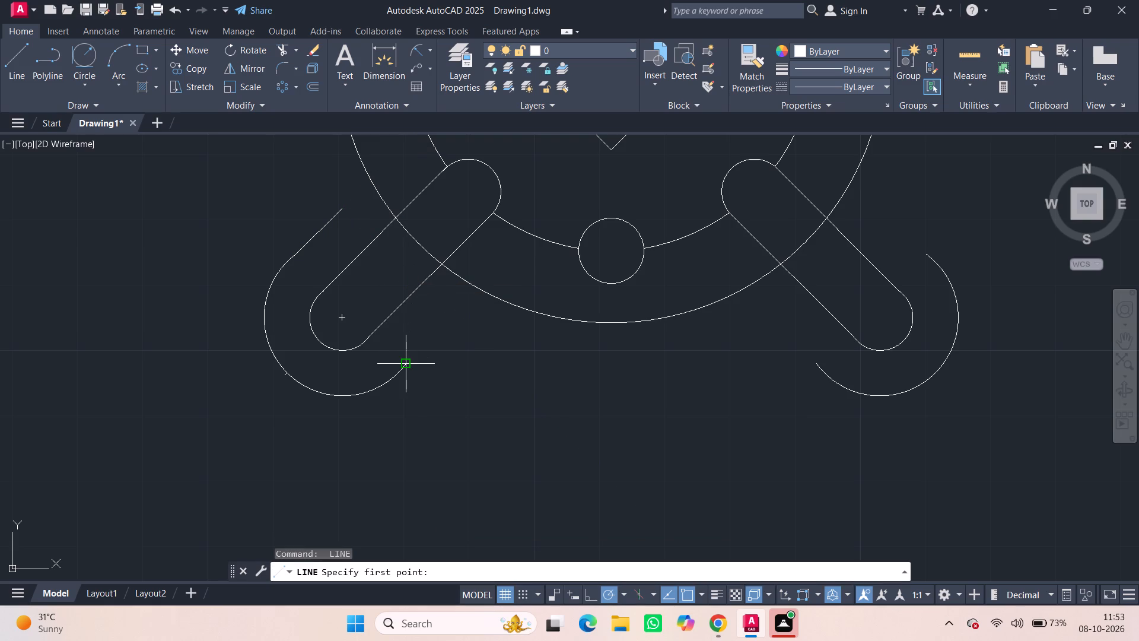
pyautogui.click(409, 362)
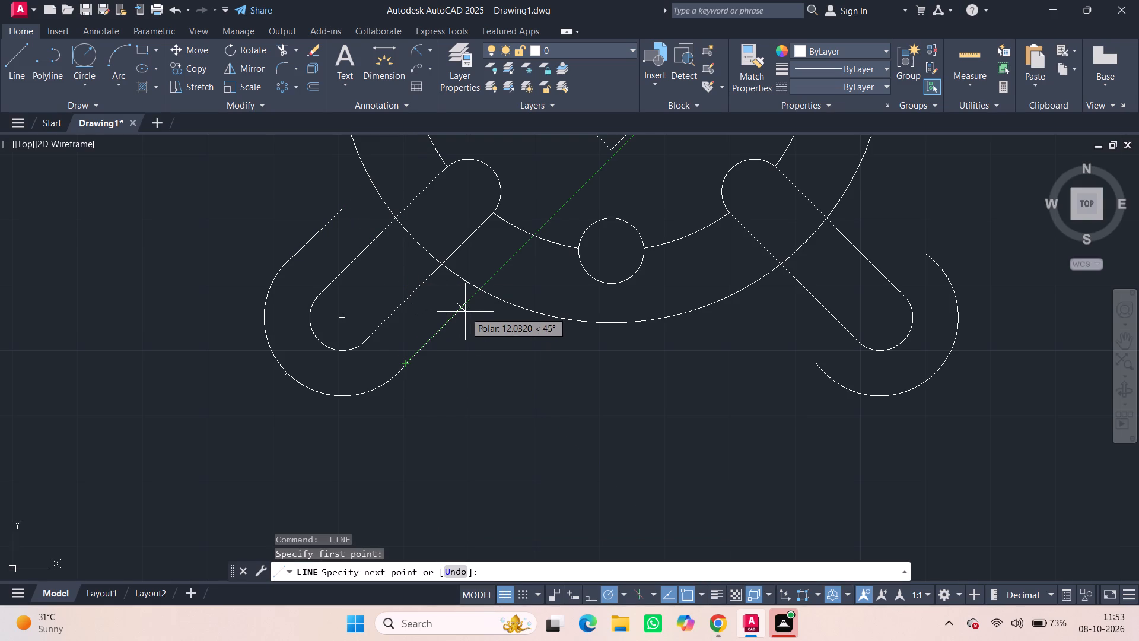
pyautogui.write('10')
pyautogui.press('Return')
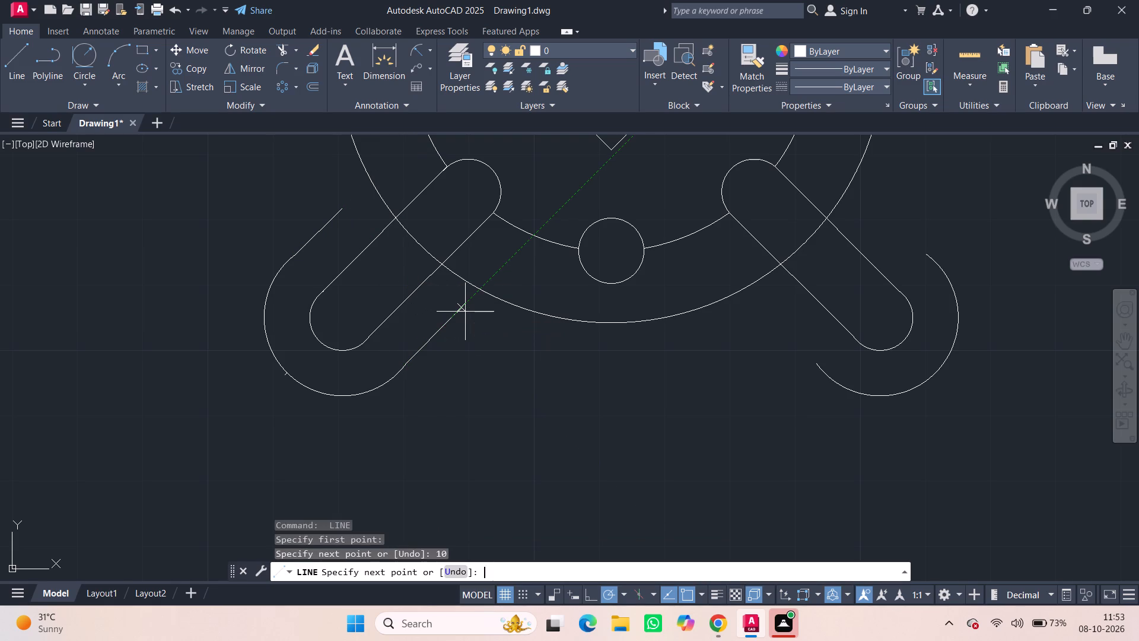
pyautogui.press('Escape')
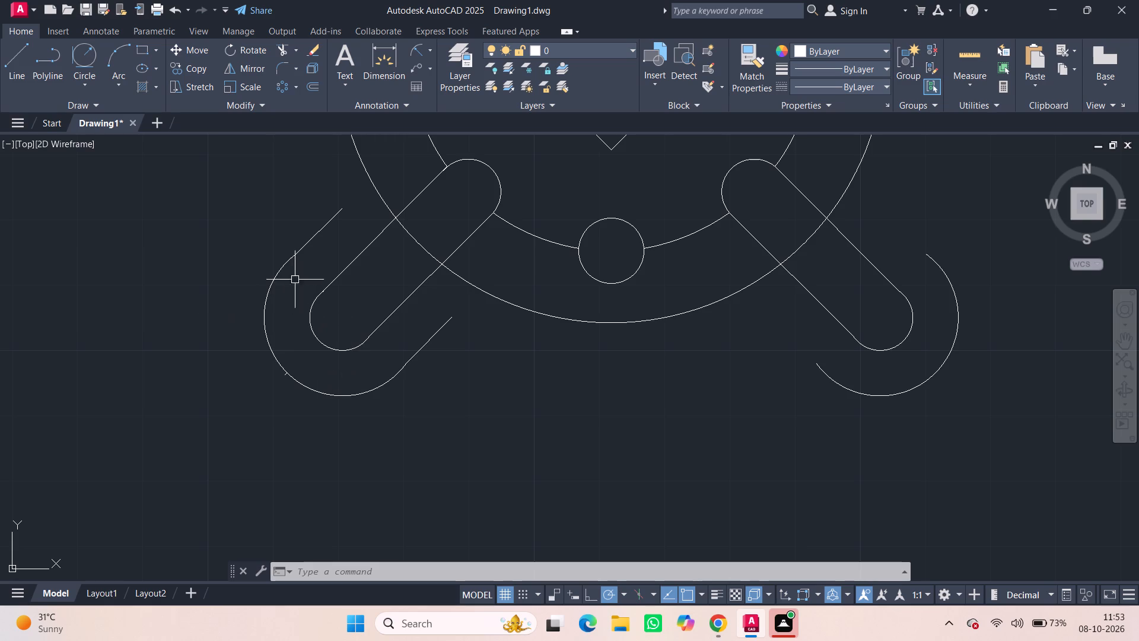
# Trim both radius 10 circles beside the upper-right lug to leave only the blend arcs into the radius 42 circle.
pyautogui.scroll(-2, 410, 359)
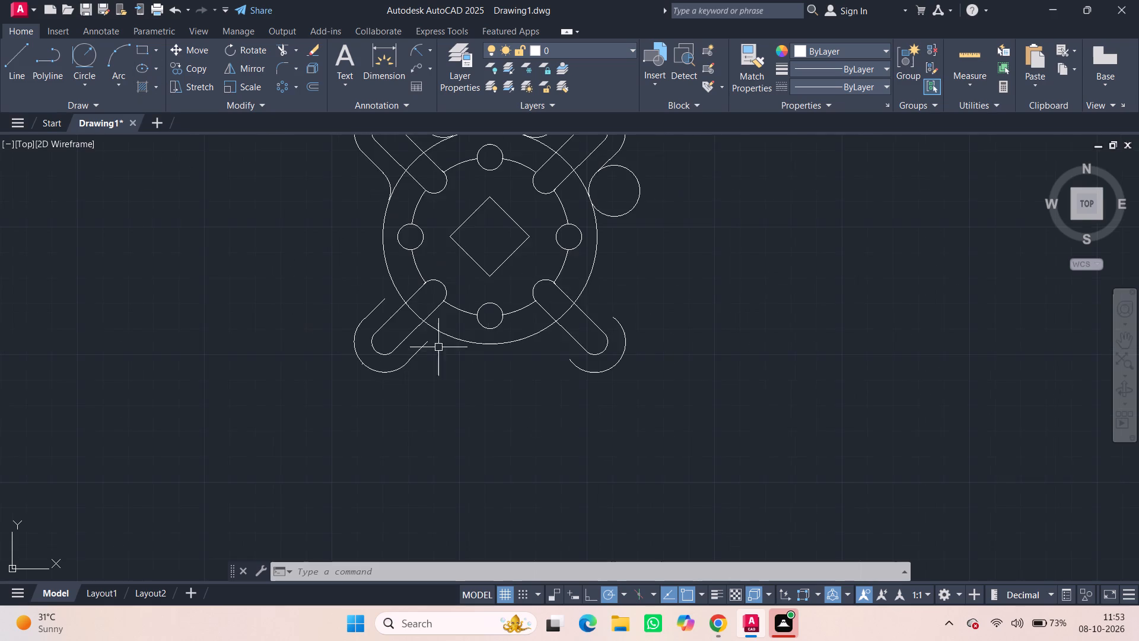
pyautogui.scroll(-1, 592, 327)
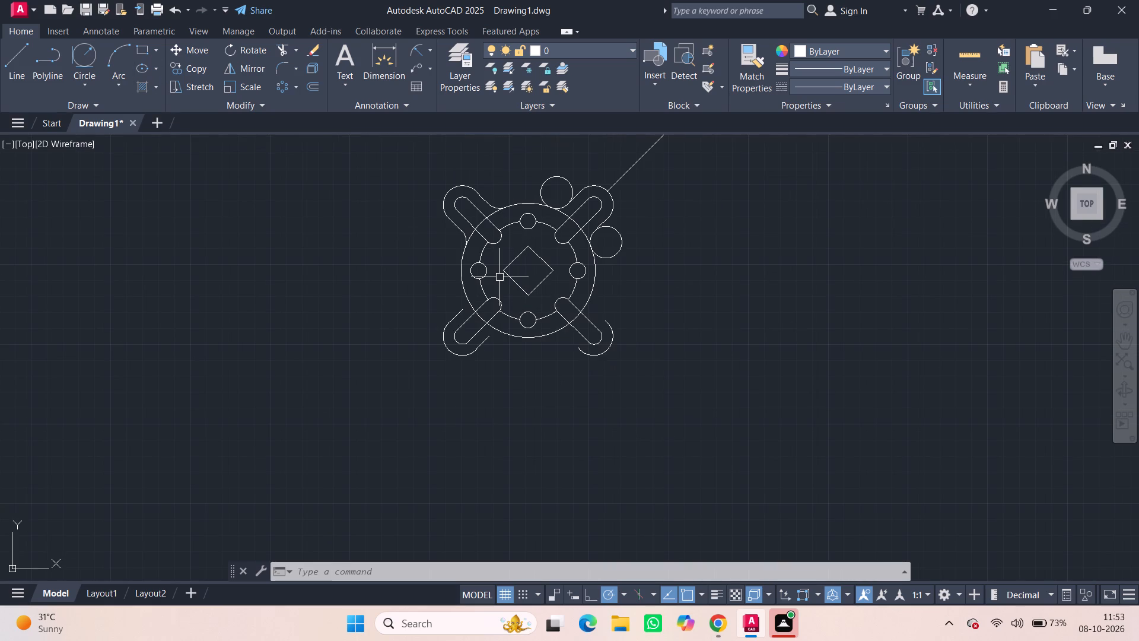
pyautogui.click(285, 49)
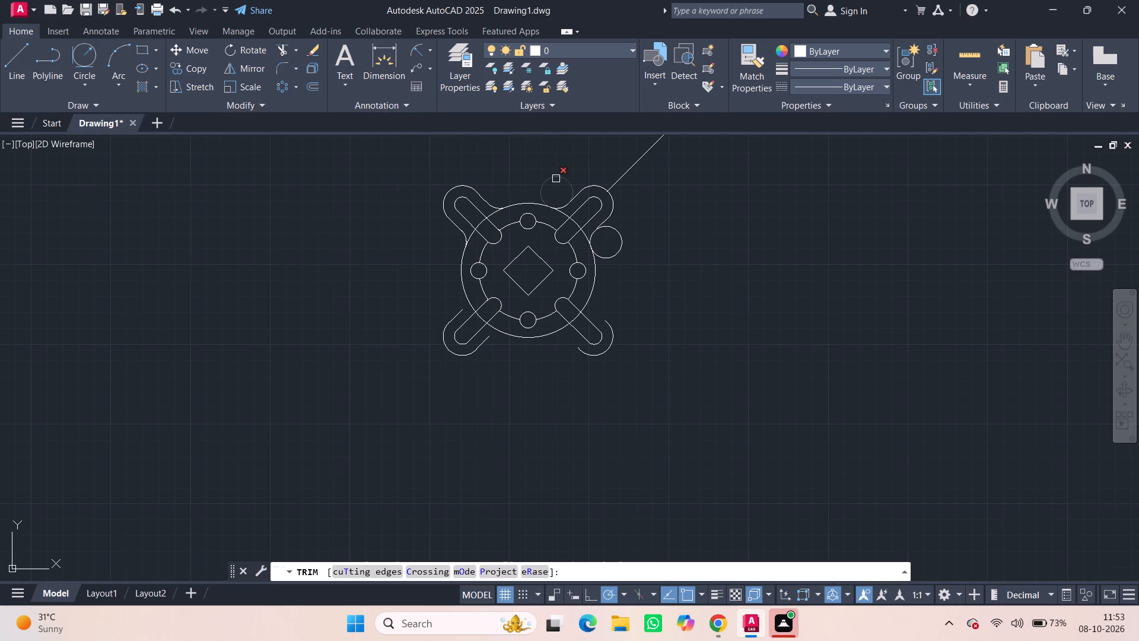
pyautogui.click(556, 179)
pyautogui.click(619, 250)
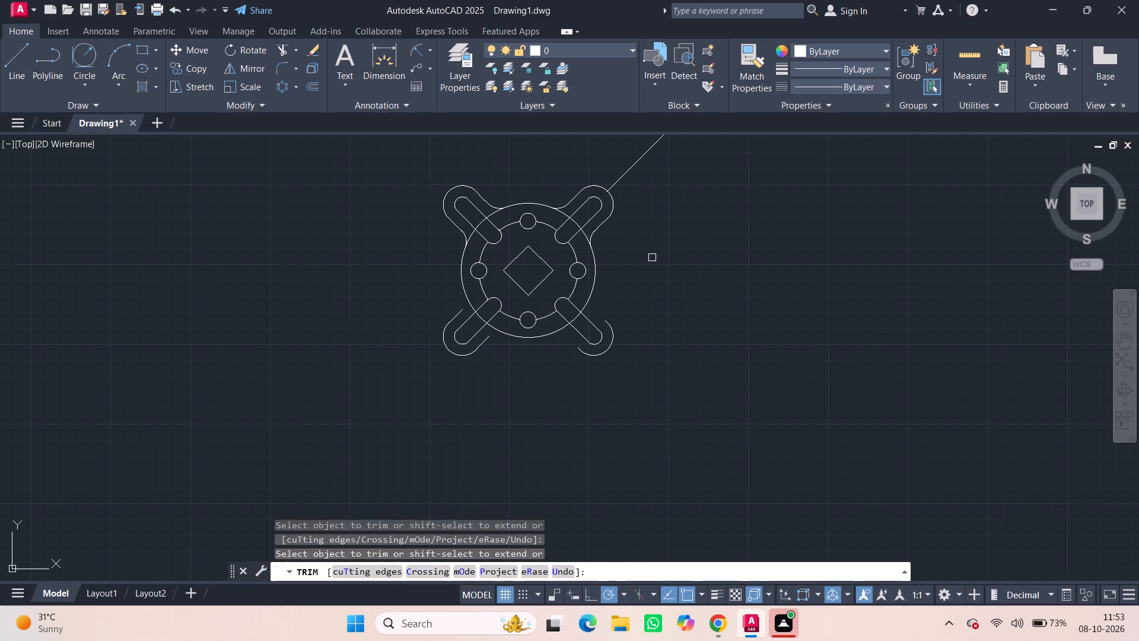
pyautogui.scroll(4, 604, 240)
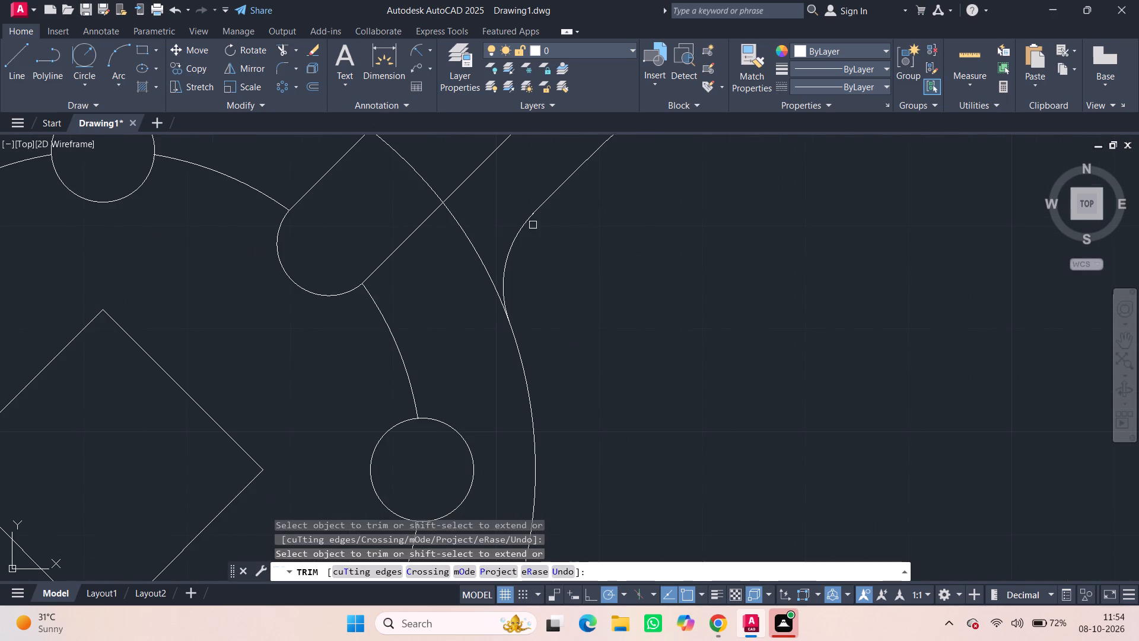
# Delete the 10-unit line at the lower open end of the lower-left lug's outer arc.
pyautogui.scroll(3, 497, 199)
pyautogui.scroll(-6, 618, 253)
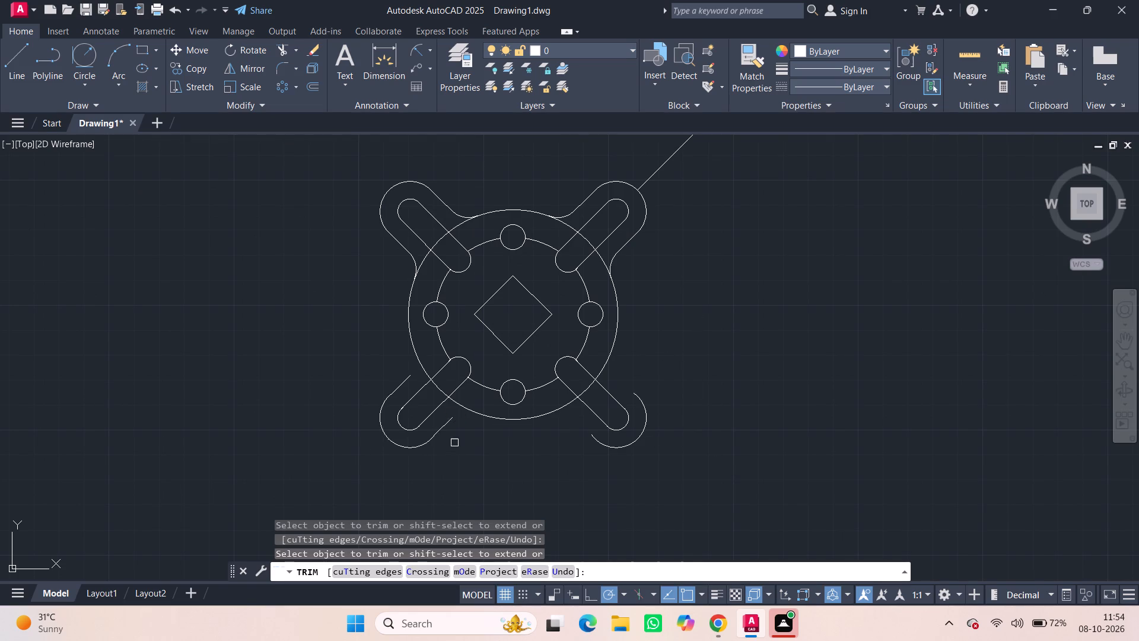
pyautogui.scroll(2, 448, 448)
pyautogui.scroll(3, 403, 391)
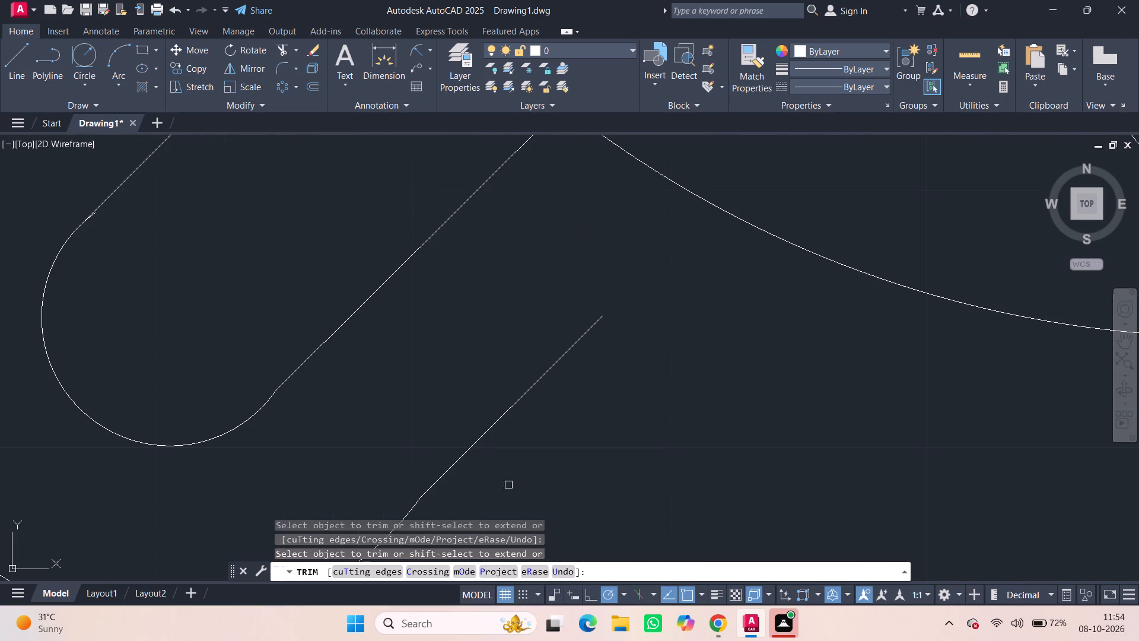
pyautogui.moveTo(507, 488); pyautogui.dragTo(520, 401, button='middle')
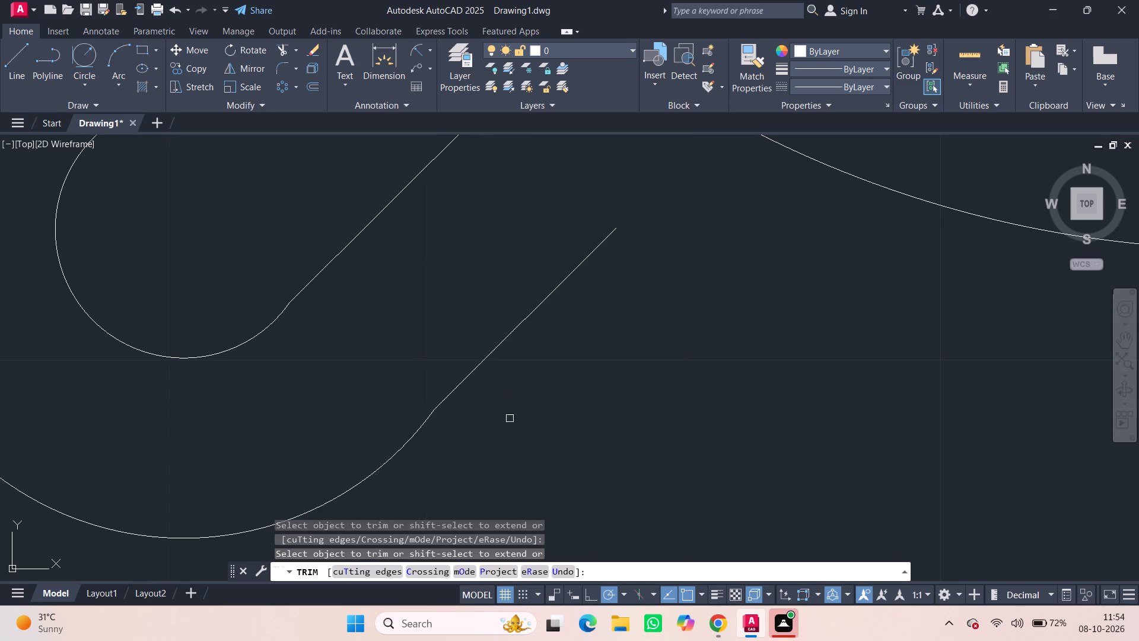
pyautogui.press('Escape')
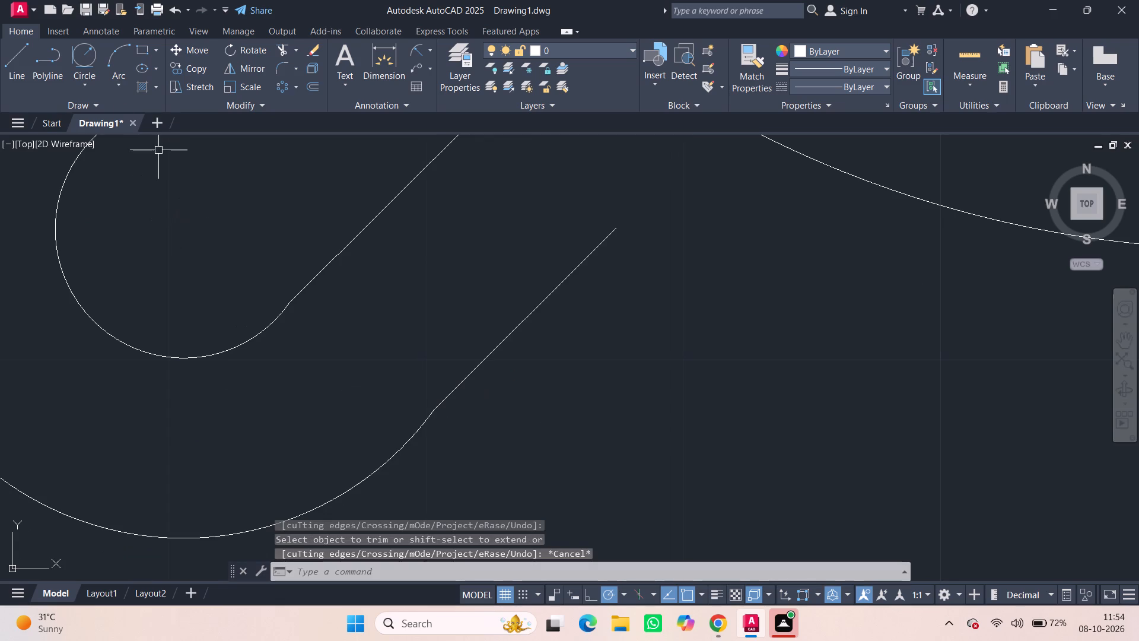
pyautogui.click(5, 75)
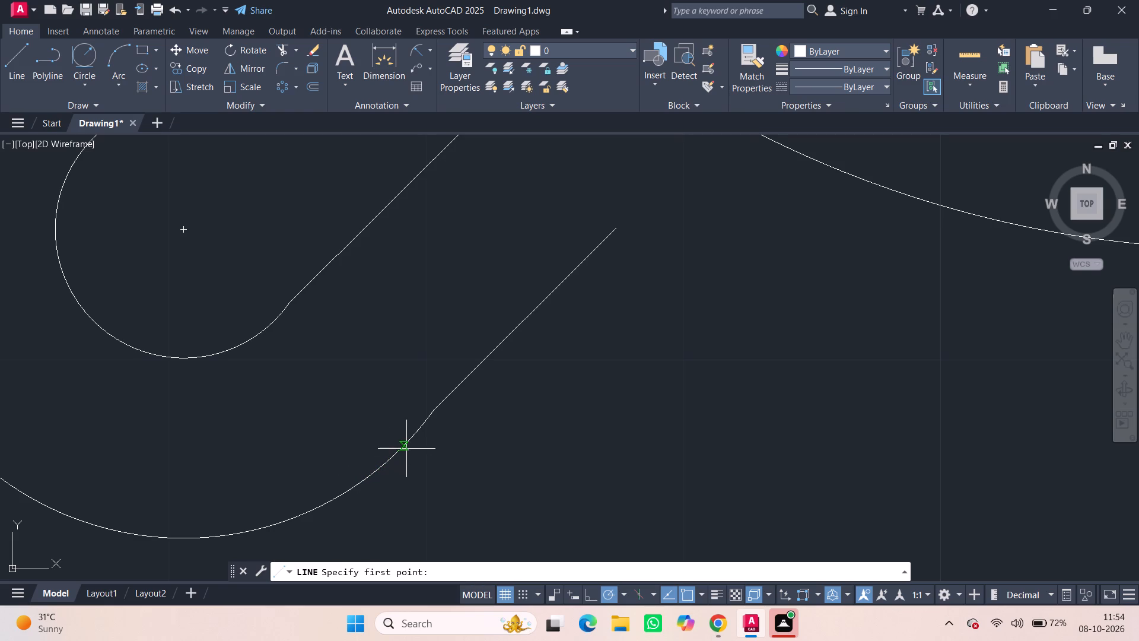
pyautogui.press('Escape')
pyautogui.click(465, 375)
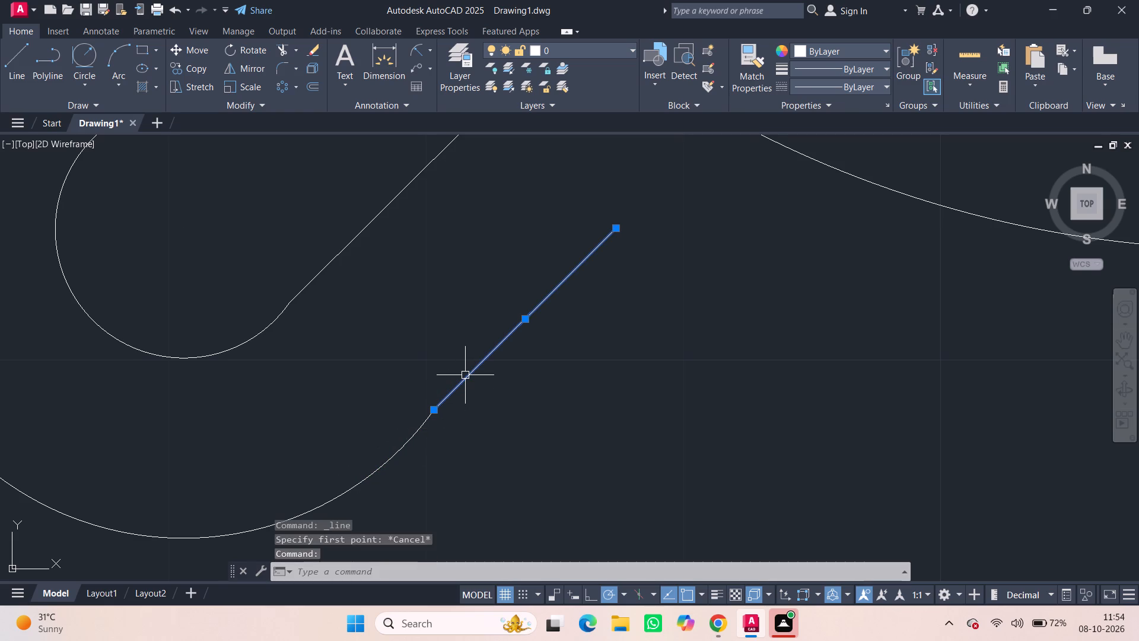
pyautogui.press('Delete')
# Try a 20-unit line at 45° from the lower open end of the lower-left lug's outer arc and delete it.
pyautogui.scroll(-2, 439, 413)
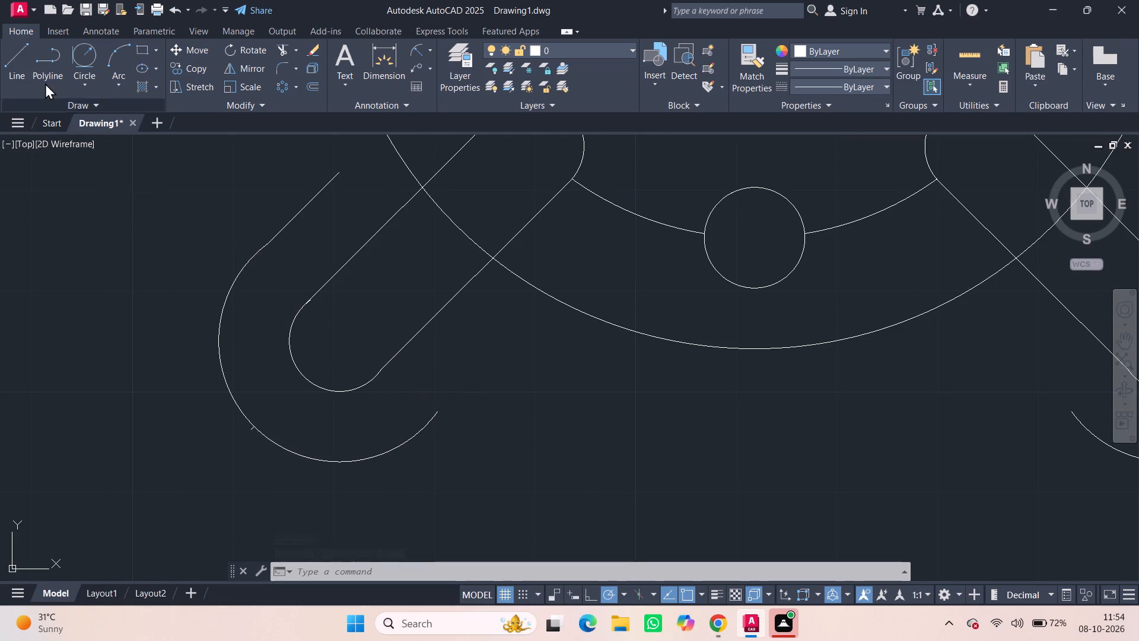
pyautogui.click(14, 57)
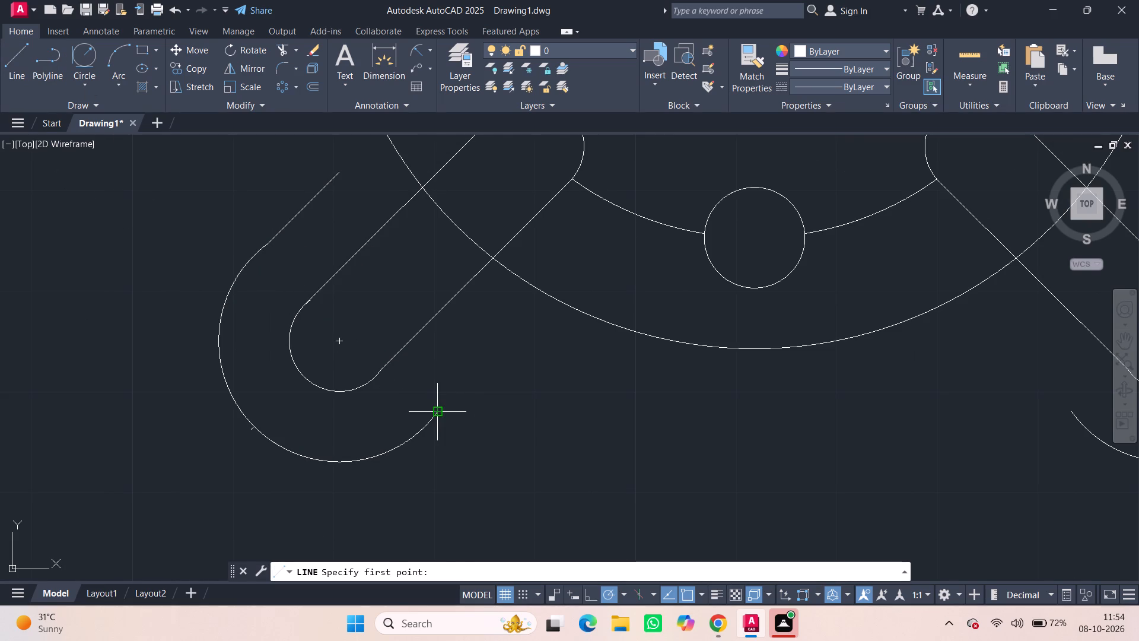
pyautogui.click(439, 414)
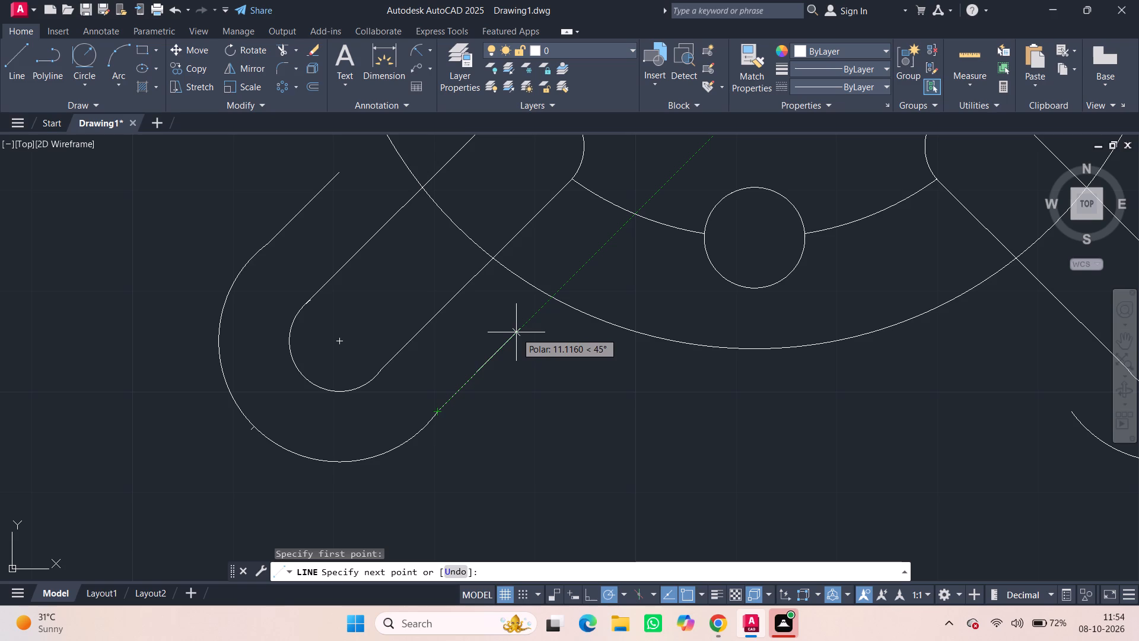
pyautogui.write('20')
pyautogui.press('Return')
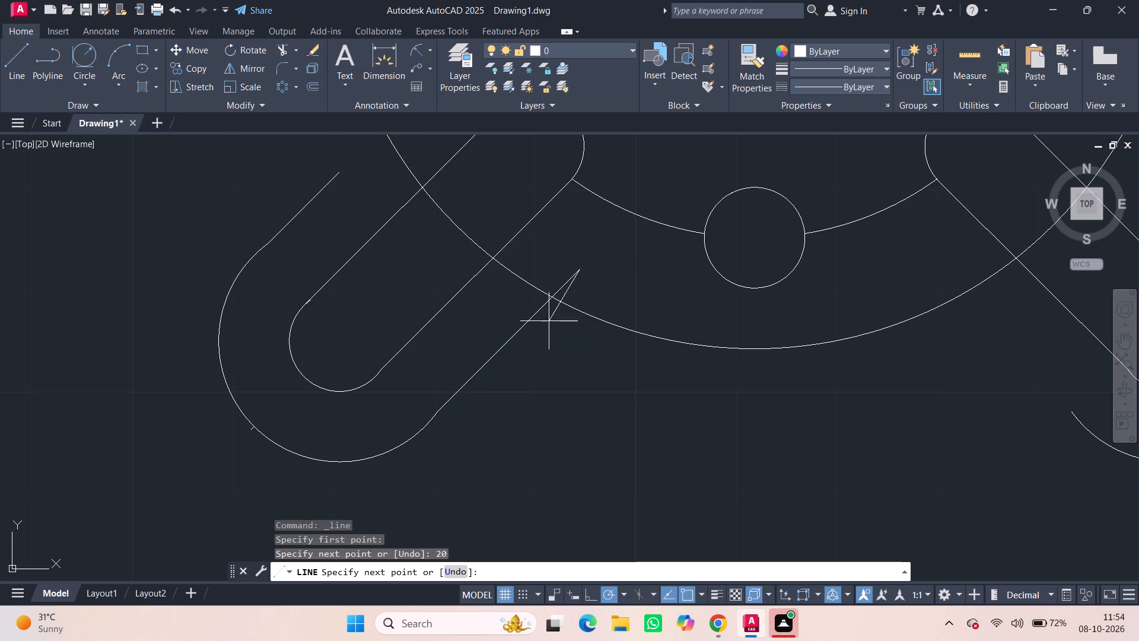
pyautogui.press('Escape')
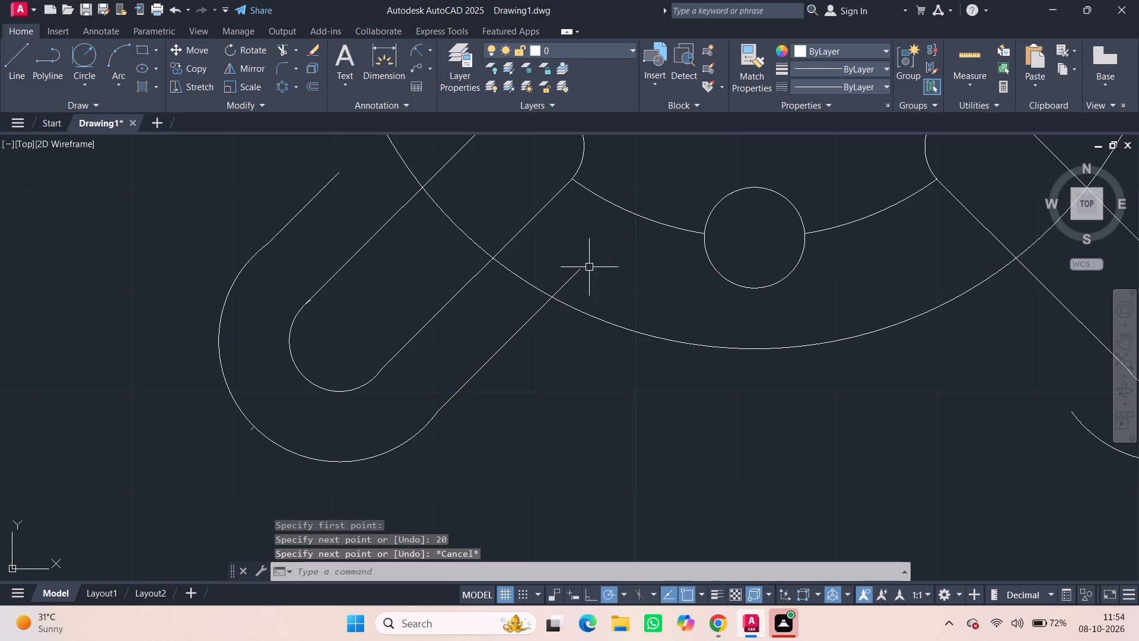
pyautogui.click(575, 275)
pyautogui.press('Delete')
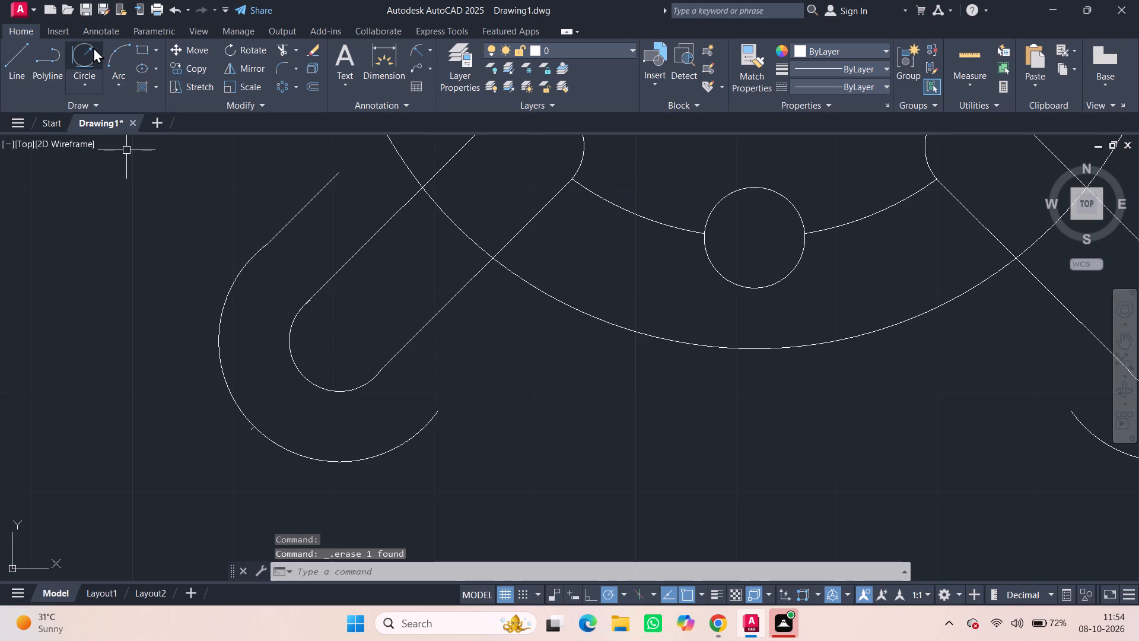
# Draw a 10-unit line at 45° from the lower open end of the lower-left lug's outer arc.
pyautogui.click(0, 71)
pyautogui.click(18, 72)
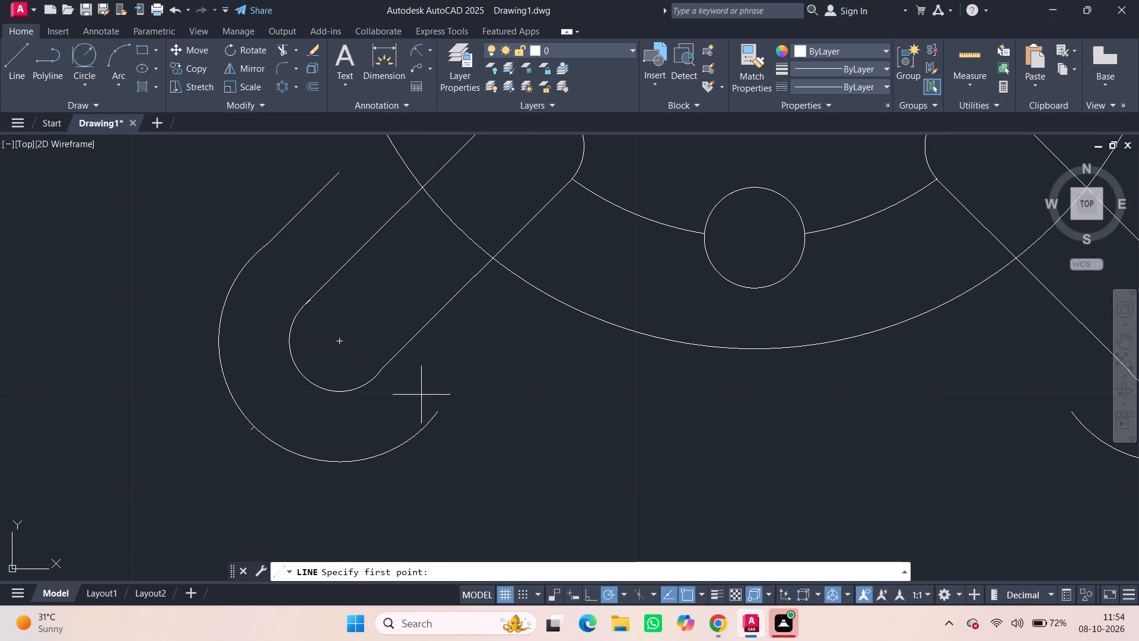
pyautogui.click(434, 414)
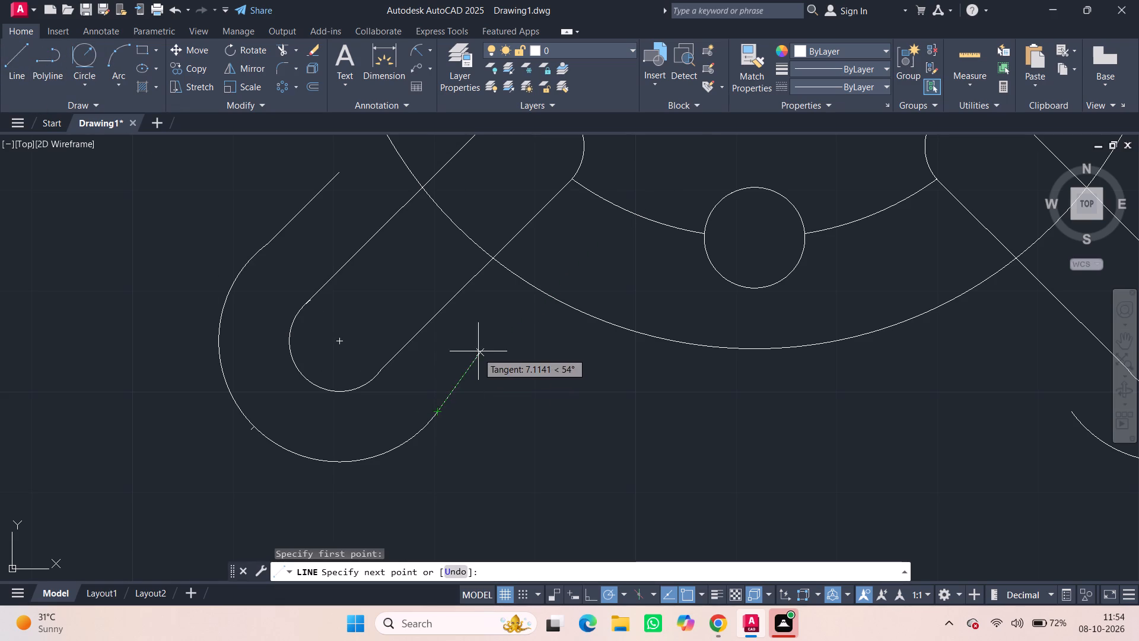
pyautogui.write('10')
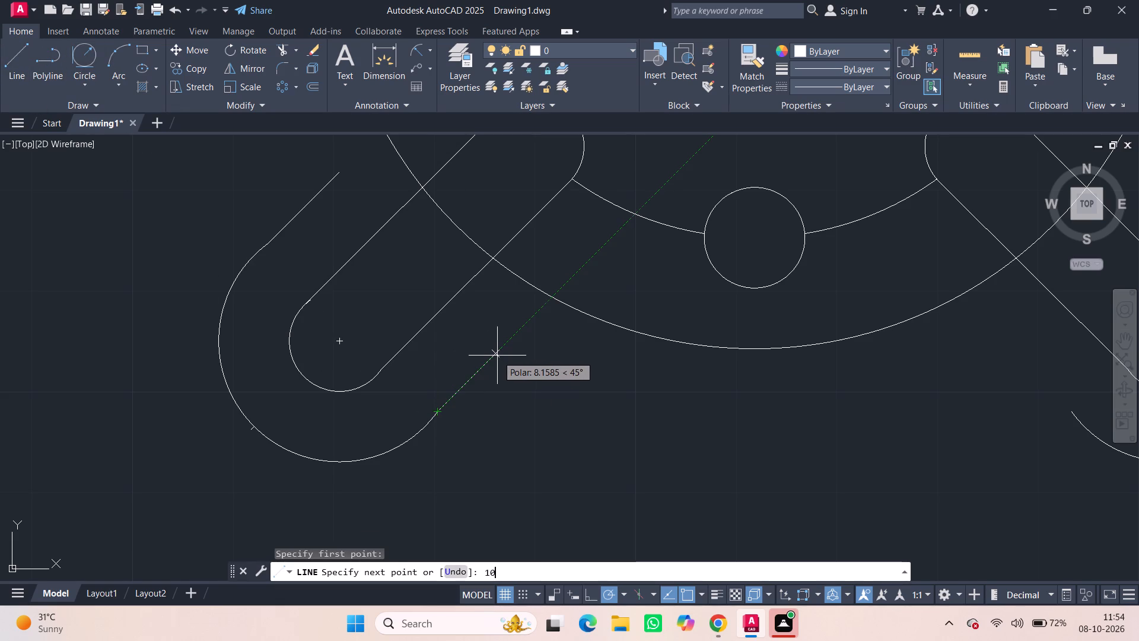
pyautogui.press('Return')
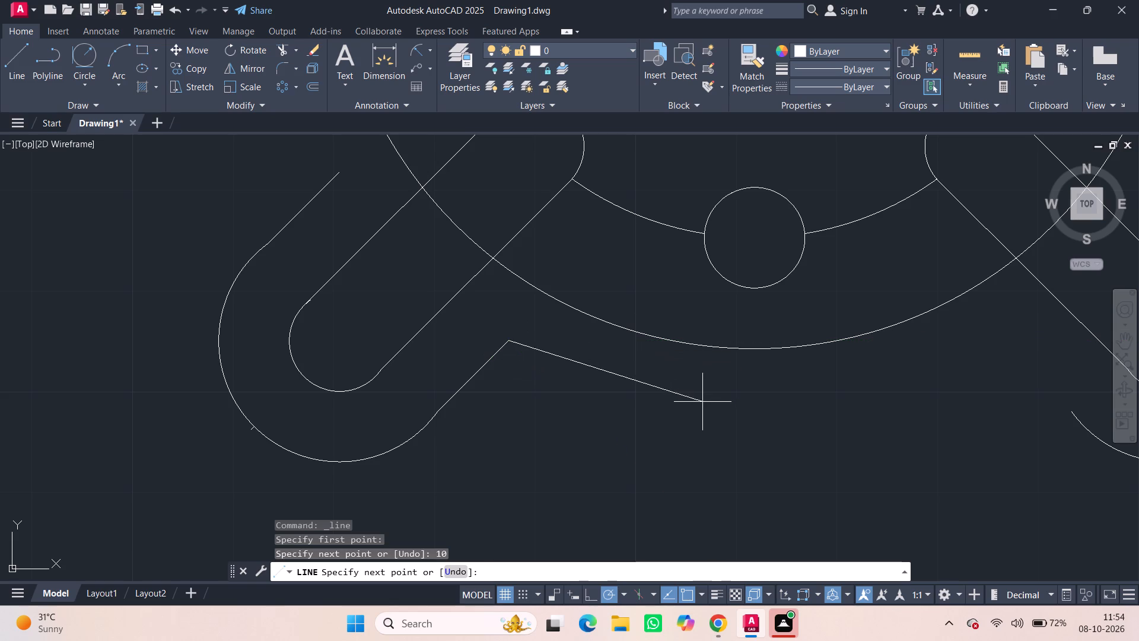
pyautogui.press('Escape')
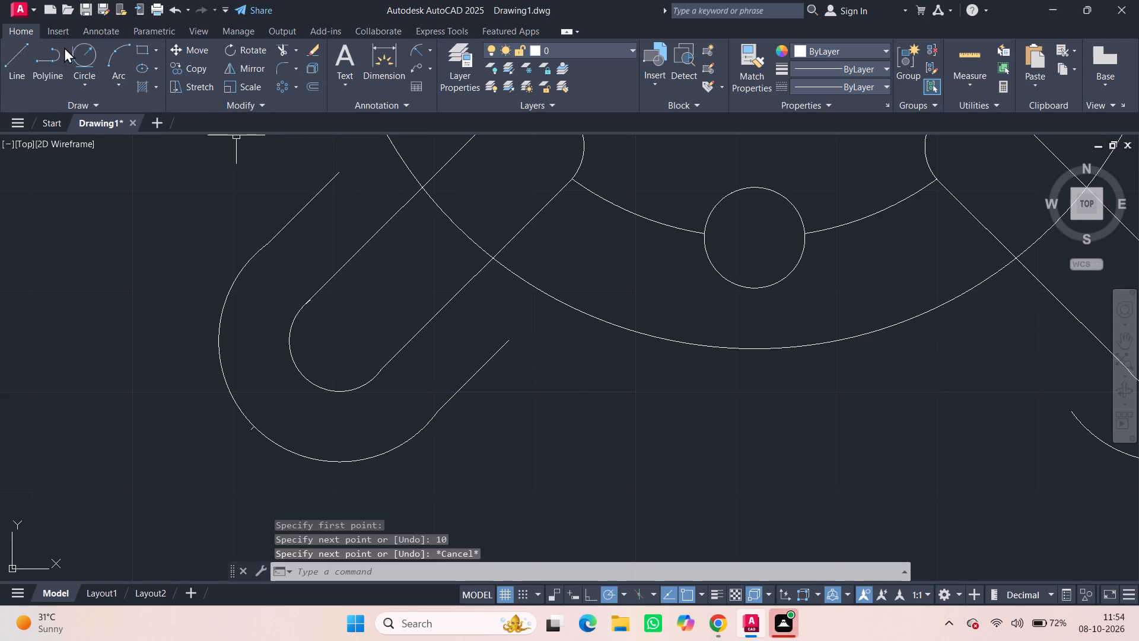
# Draw two radius 10 circles, each tangent to one outer line of the lower-left lug and the outside of the radius 42 circle.
pyautogui.click(77, 58)
pyautogui.click(341, 173)
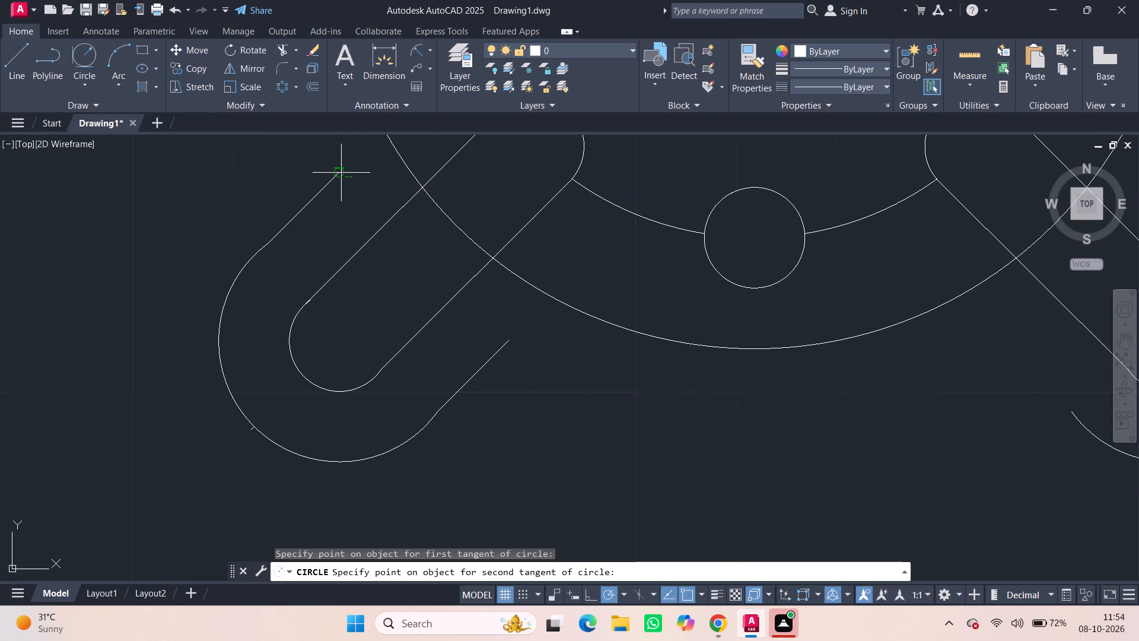
pyautogui.moveTo(397, 161); pyautogui.dragTo(394, 246, button='middle')
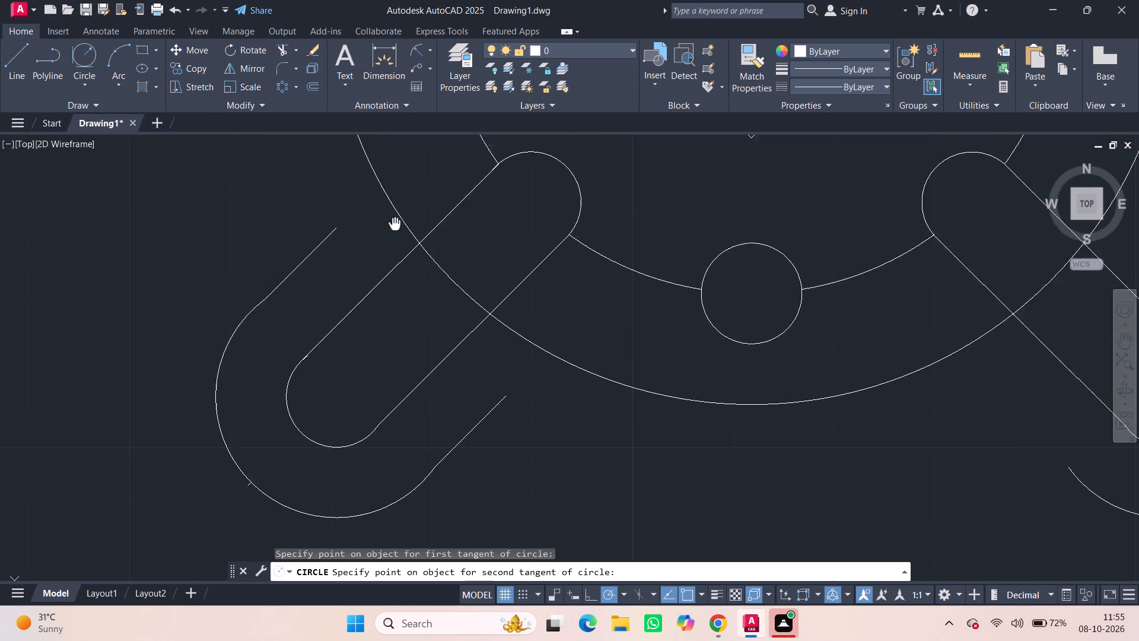
pyautogui.moveTo(394, 246); pyautogui.dragTo(389, 299, button='middle')
pyautogui.click(357, 227)
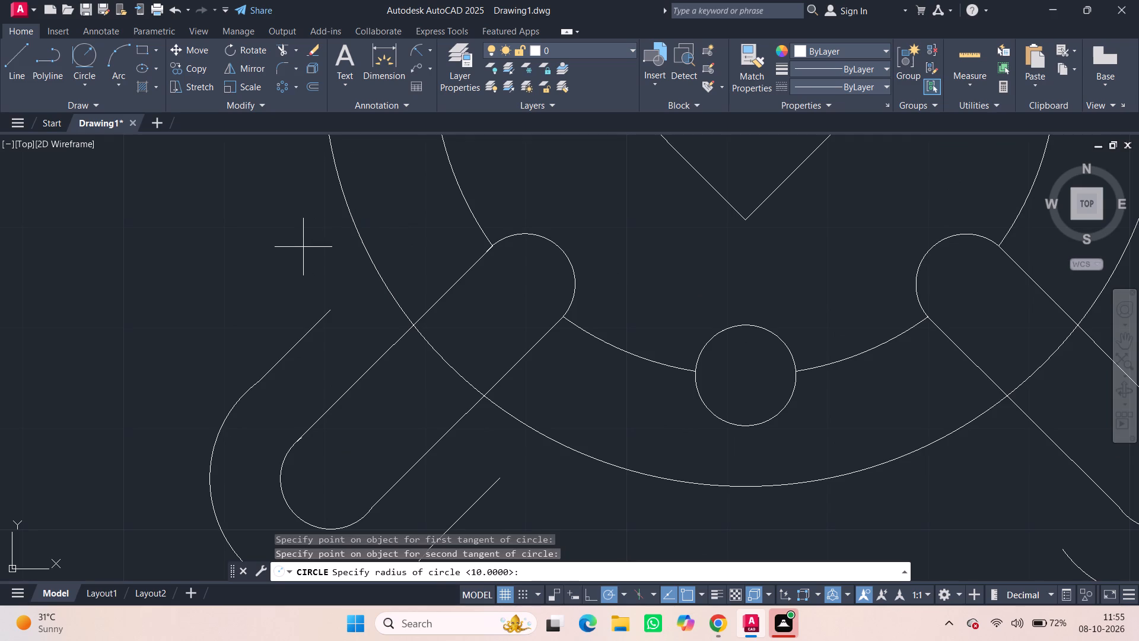
pyautogui.write('10')
pyautogui.press('Return')
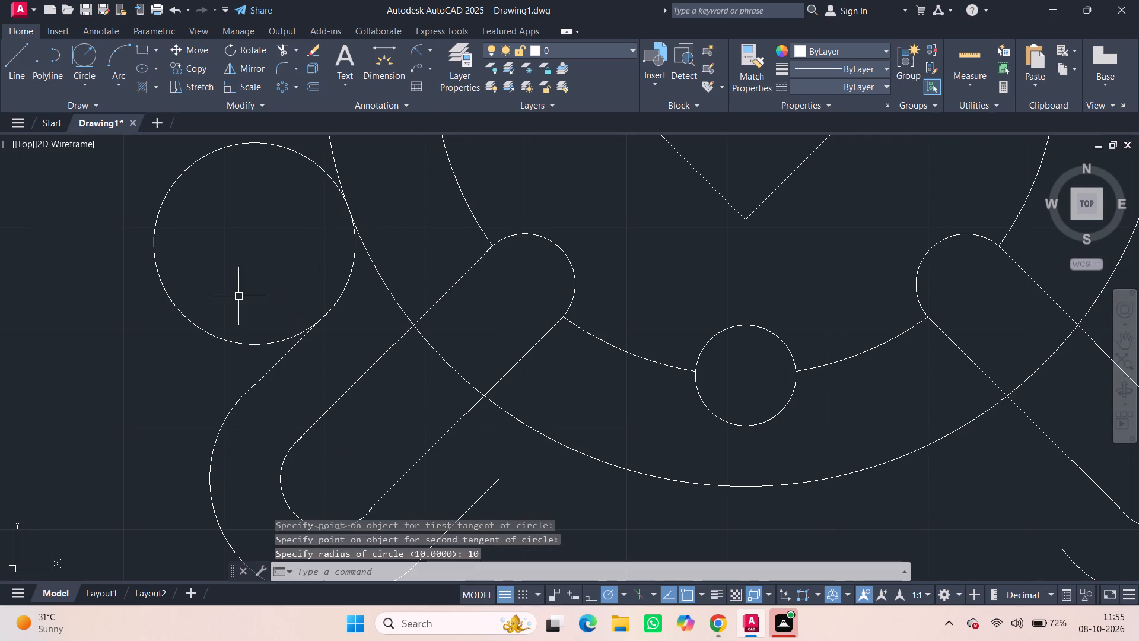
pyautogui.click(94, 49)
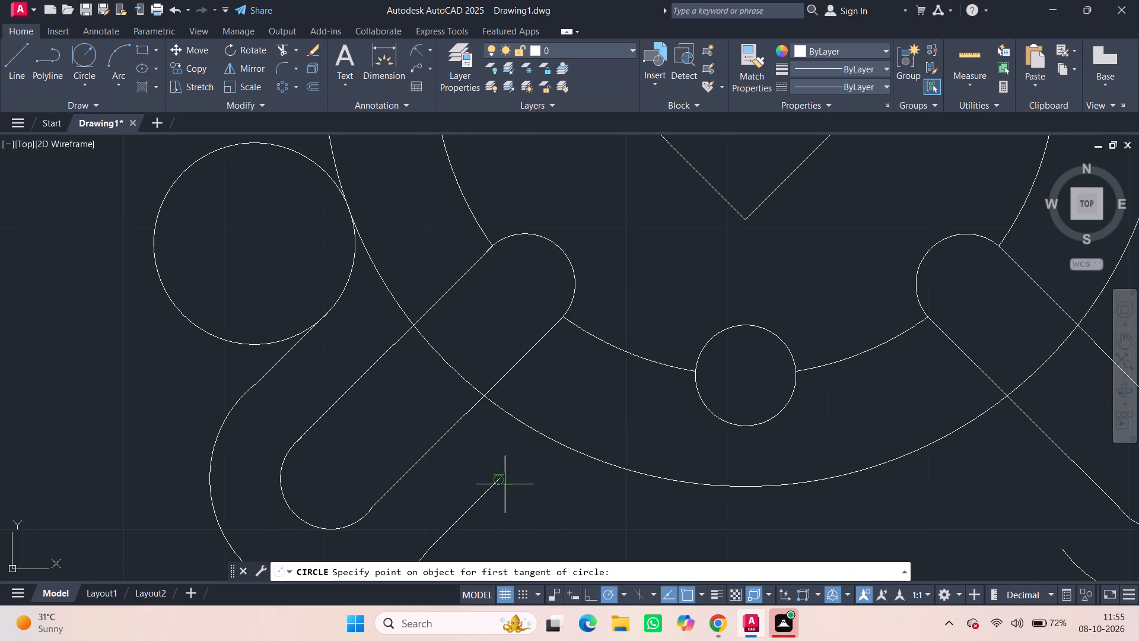
pyautogui.click(492, 481)
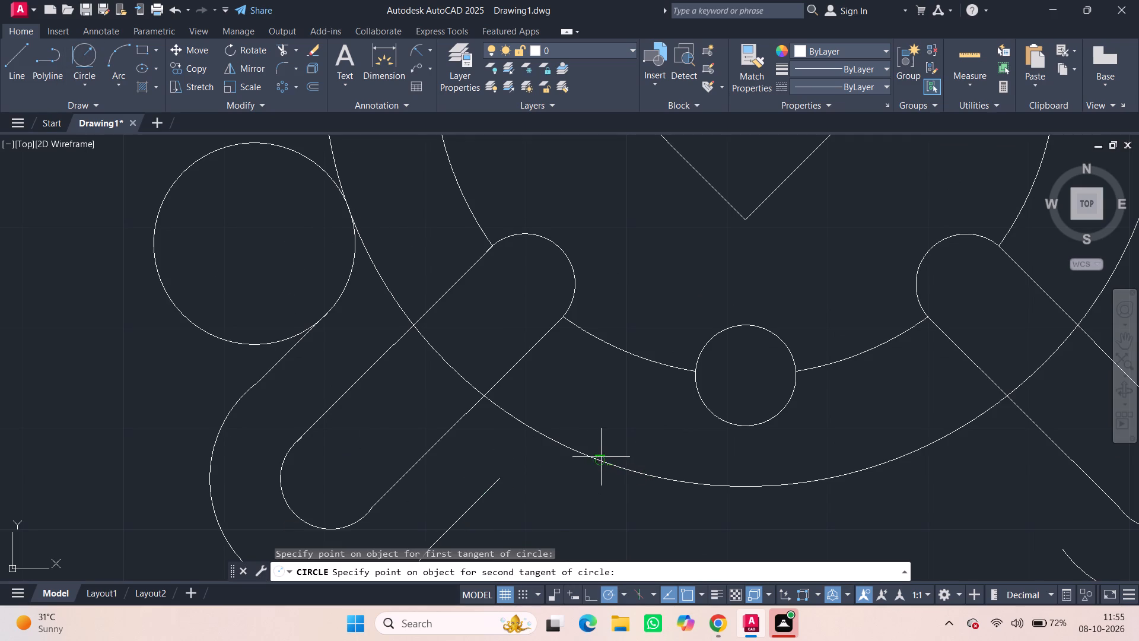
pyautogui.click(597, 459)
pyautogui.write('10')
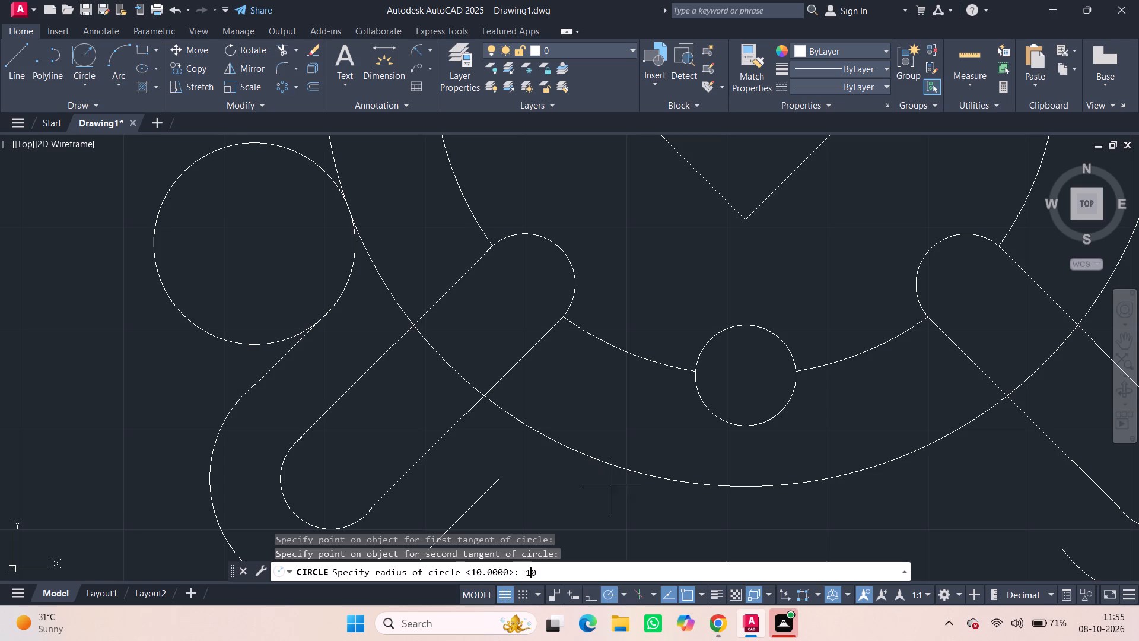
pyautogui.press('Return')
# Draw a 10-unit line at 135° from each open end of the lower-right lug's outer arc toward the radius 42 circle.
pyautogui.scroll(-1, 675, 502)
pyautogui.moveTo(889, 518); pyautogui.dragTo(804, 500, button='middle')
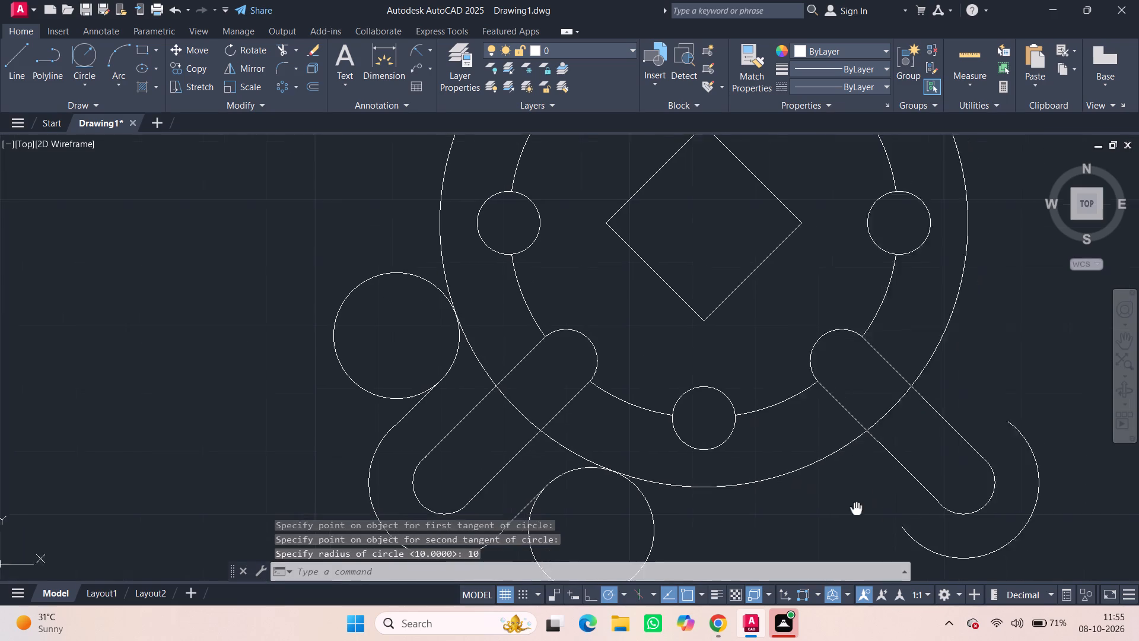
pyautogui.moveTo(804, 500); pyautogui.dragTo(530, 468, button='middle')
pyautogui.click(9, 52)
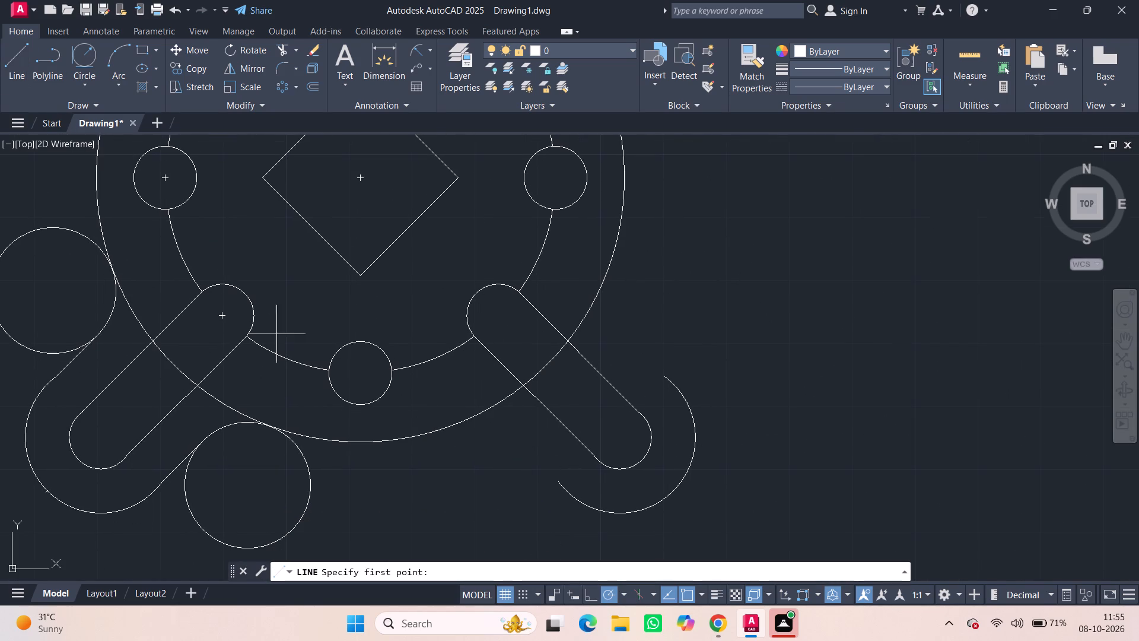
pyautogui.click(557, 484)
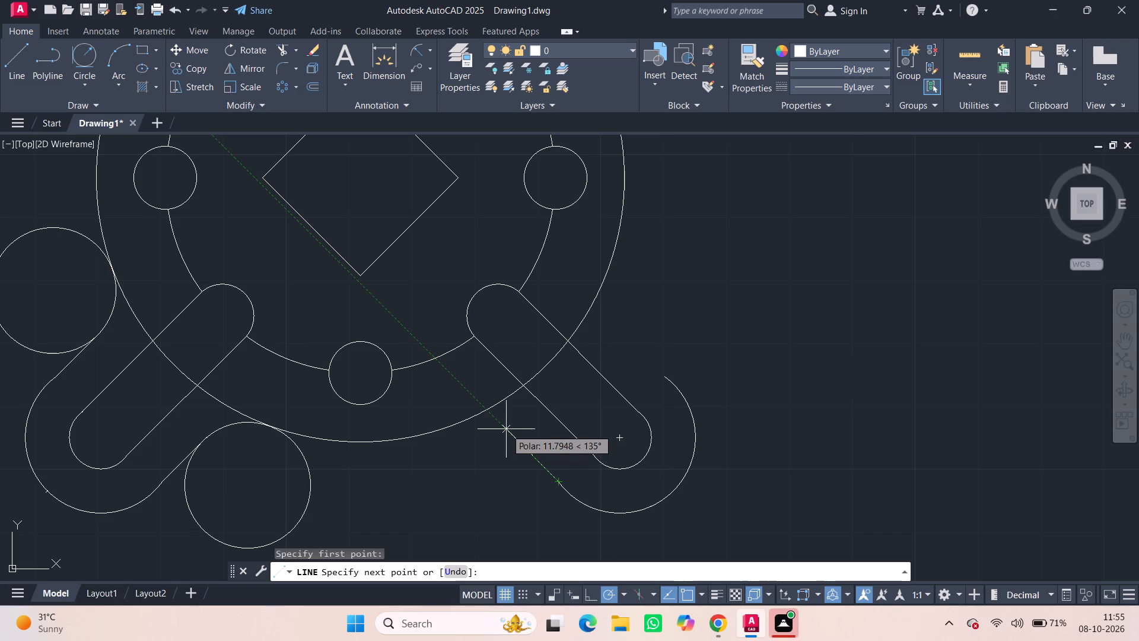
pyautogui.write('10')
pyautogui.press('Return')
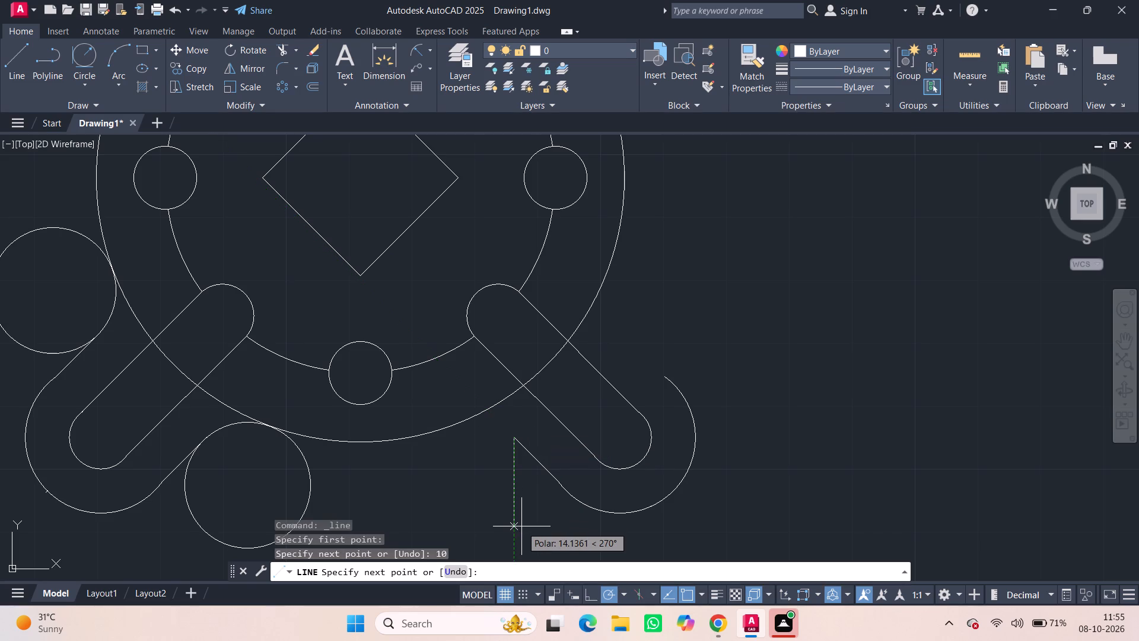
pyautogui.press('space')
pyautogui.press('space')
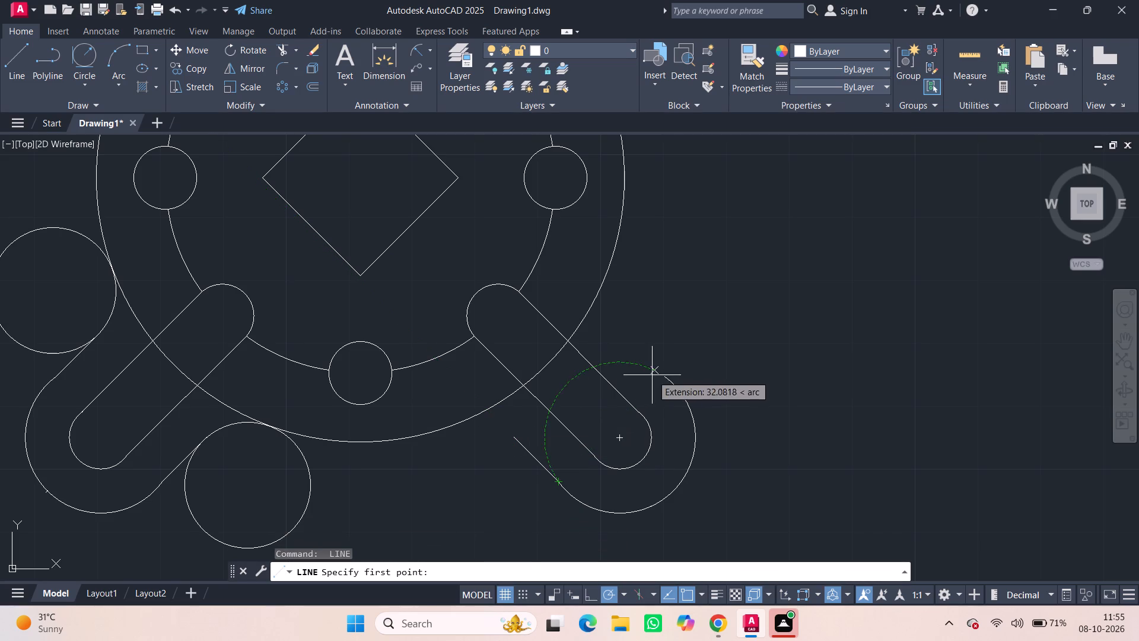
pyautogui.click(661, 373)
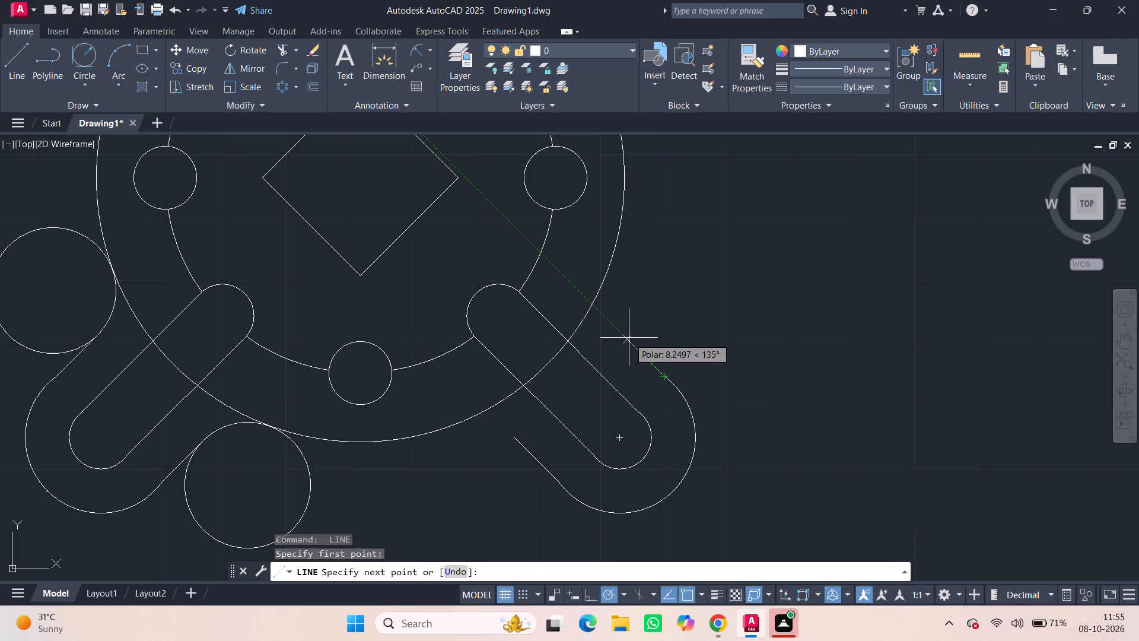
pyautogui.write('10')
pyautogui.press('Return')
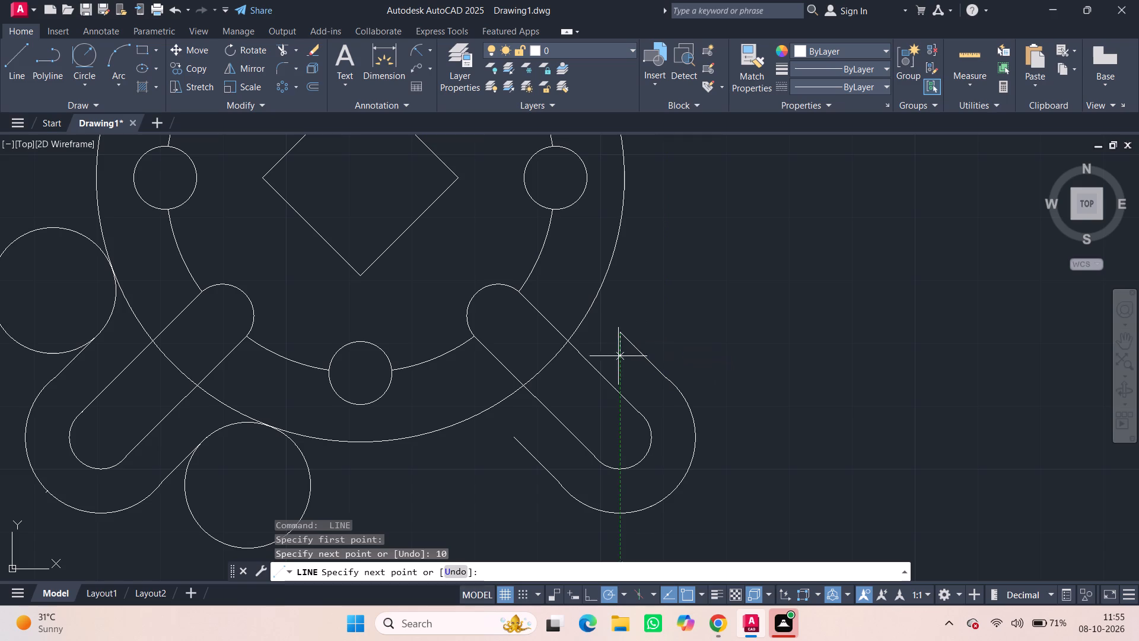
pyautogui.press('space')
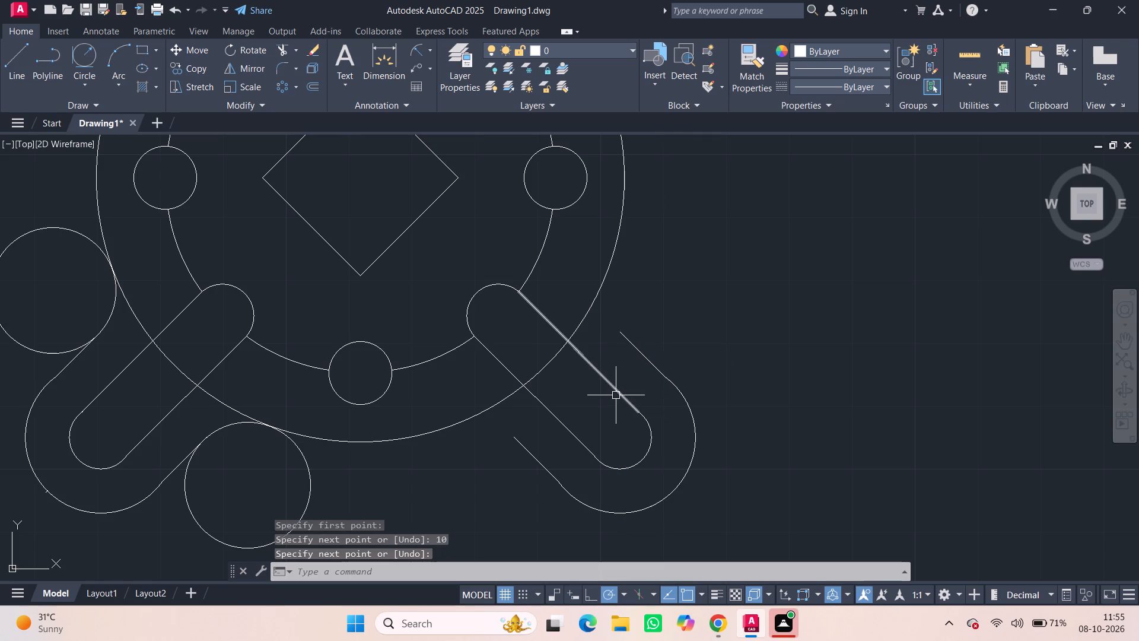
# Draw a radius 10 circle tangent to the lower-right lug's lower outer line and the outside of the radius 42 circle.
pyautogui.click(79, 55)
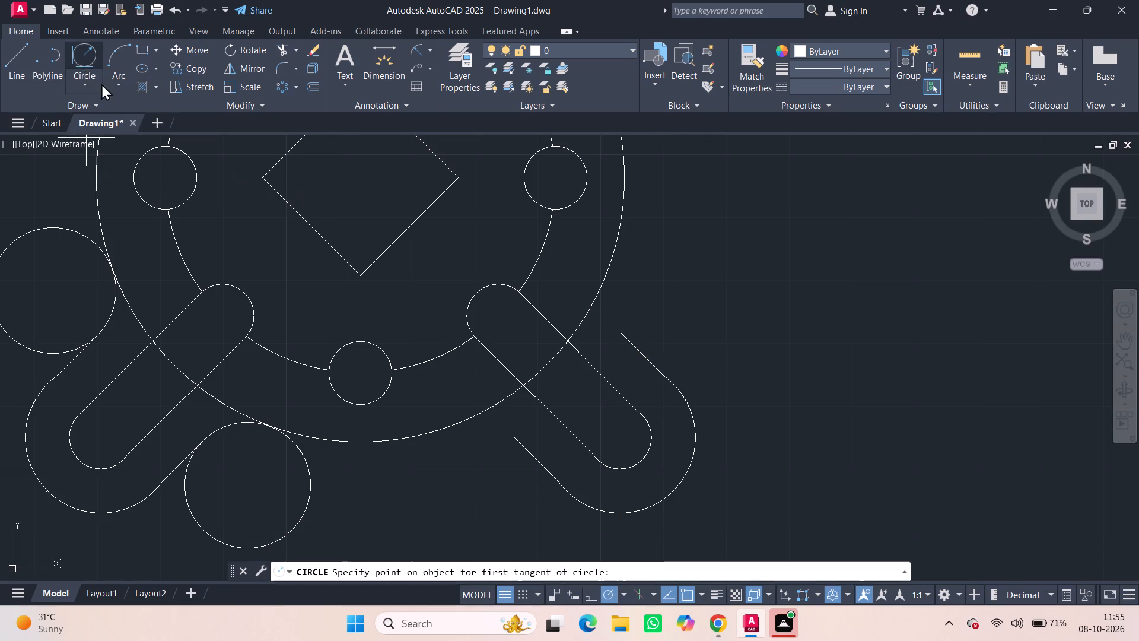
pyautogui.click(527, 455)
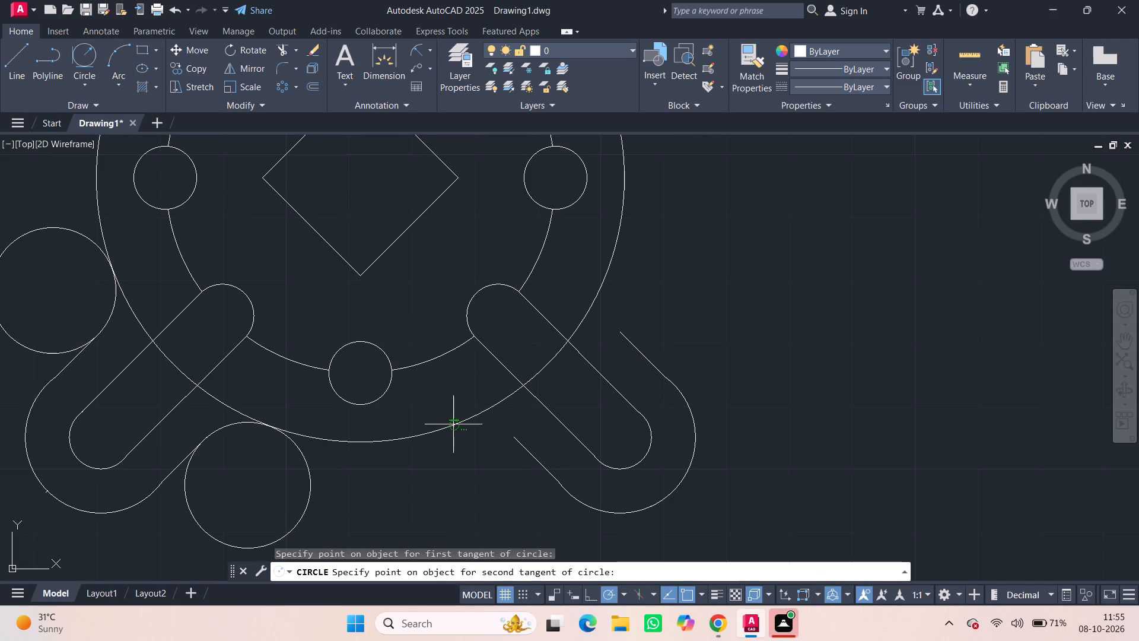
pyautogui.click(453, 424)
pyautogui.write('10')
pyautogui.press('Return')
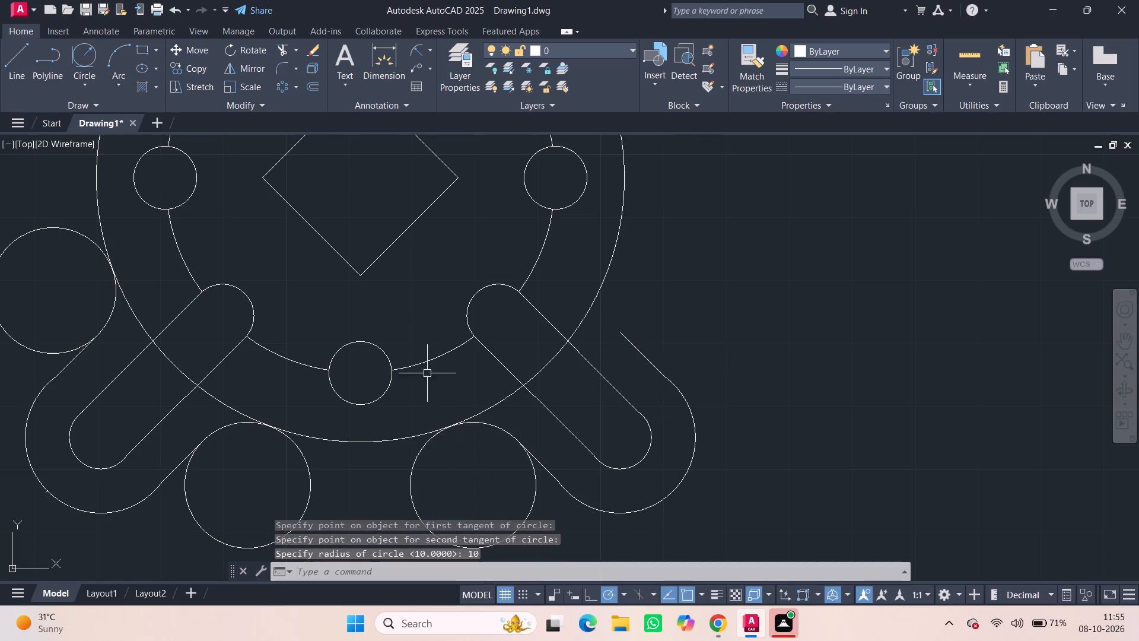
# Draw a radius 10 circle tangent to the lower-right lug's upper outer line and the outside of the radius 42 circle.
pyautogui.click(94, 50)
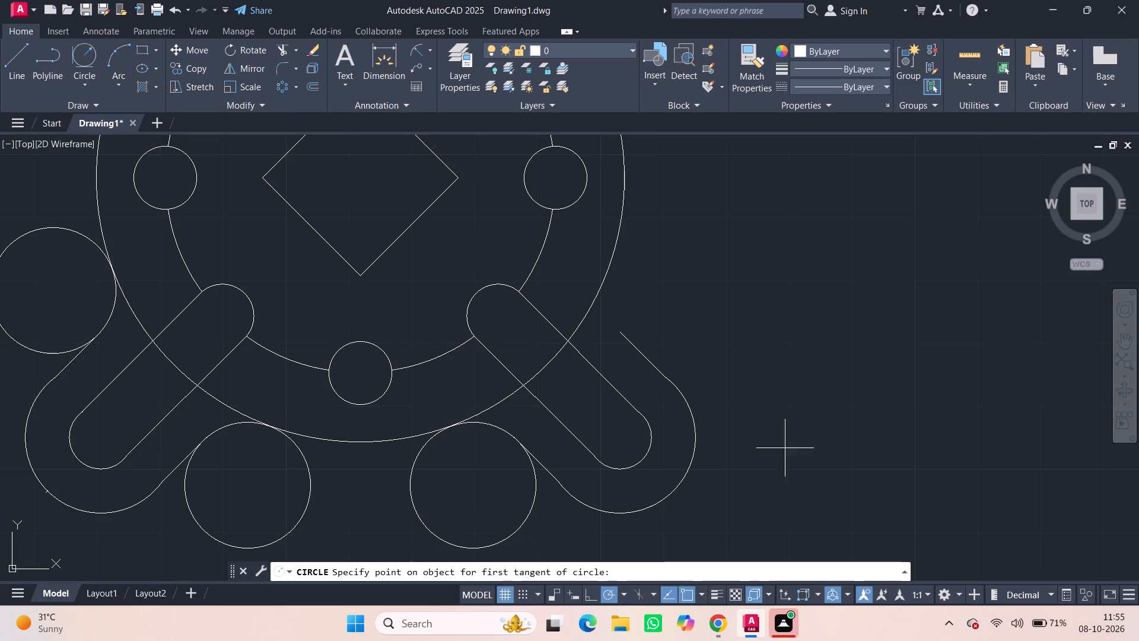
pyautogui.click(629, 342)
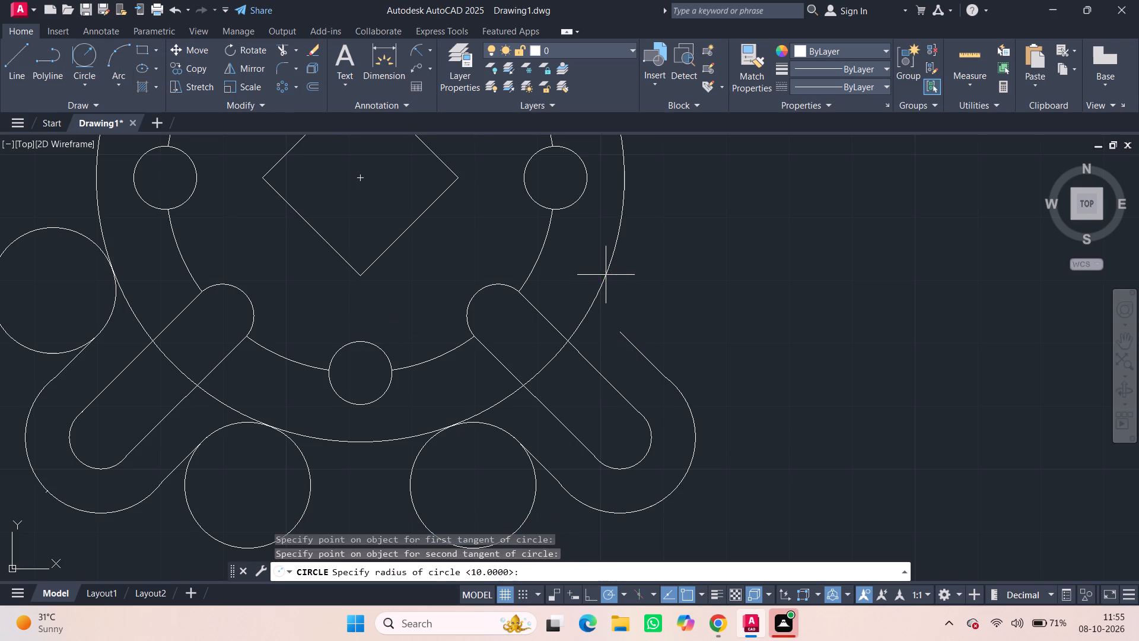
pyautogui.click(606, 275)
pyautogui.write('10')
pyautogui.press('Return')
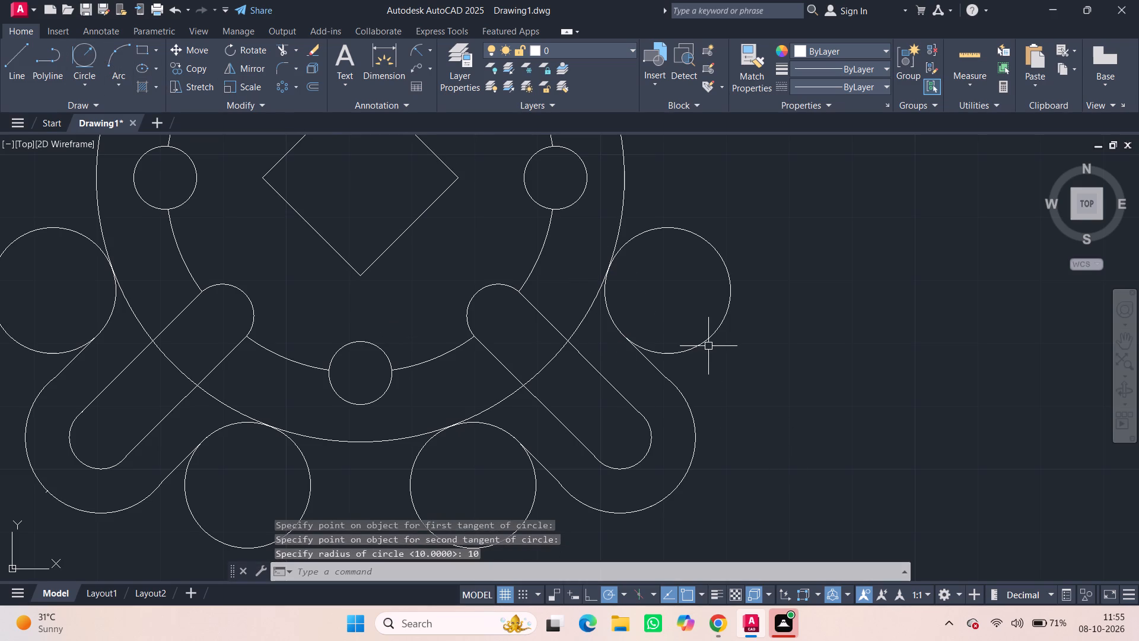
# Trim the four radius 10 circles beside the two lower lugs, leaving only their blend arcs into the radius 42 circle.
pyautogui.click(279, 42)
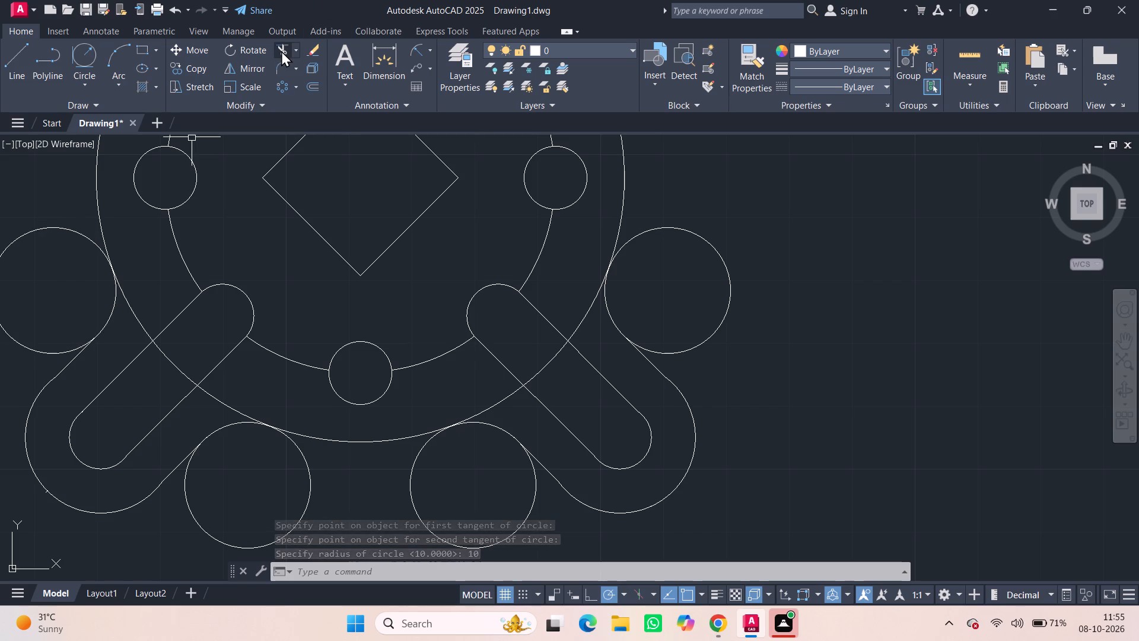
pyautogui.click(281, 50)
pyautogui.click(71, 231)
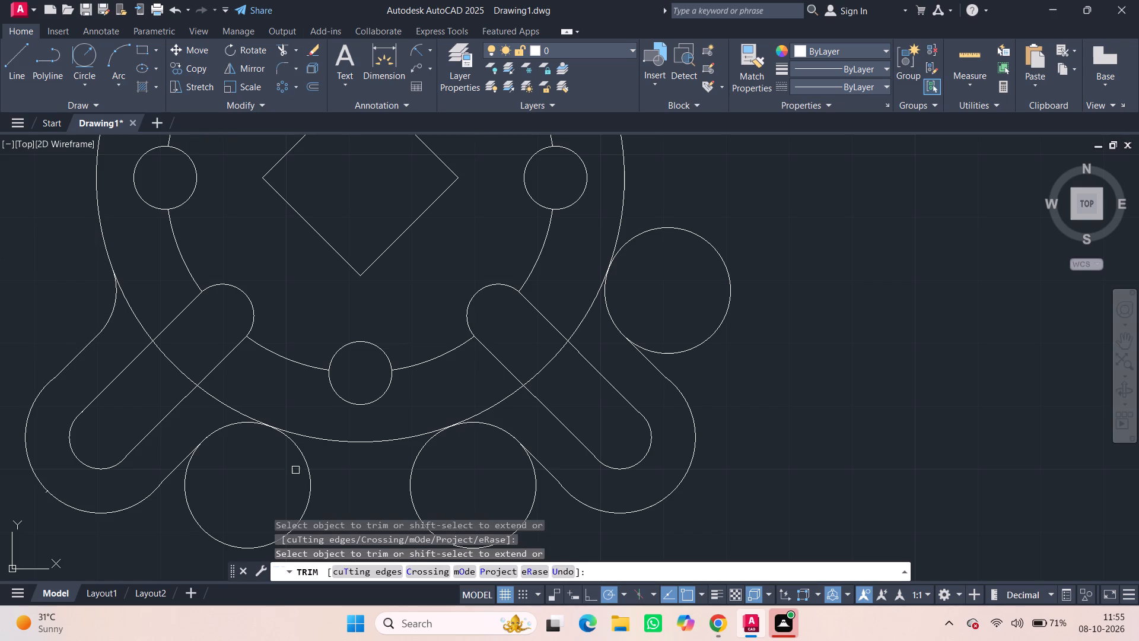
pyautogui.click(307, 487)
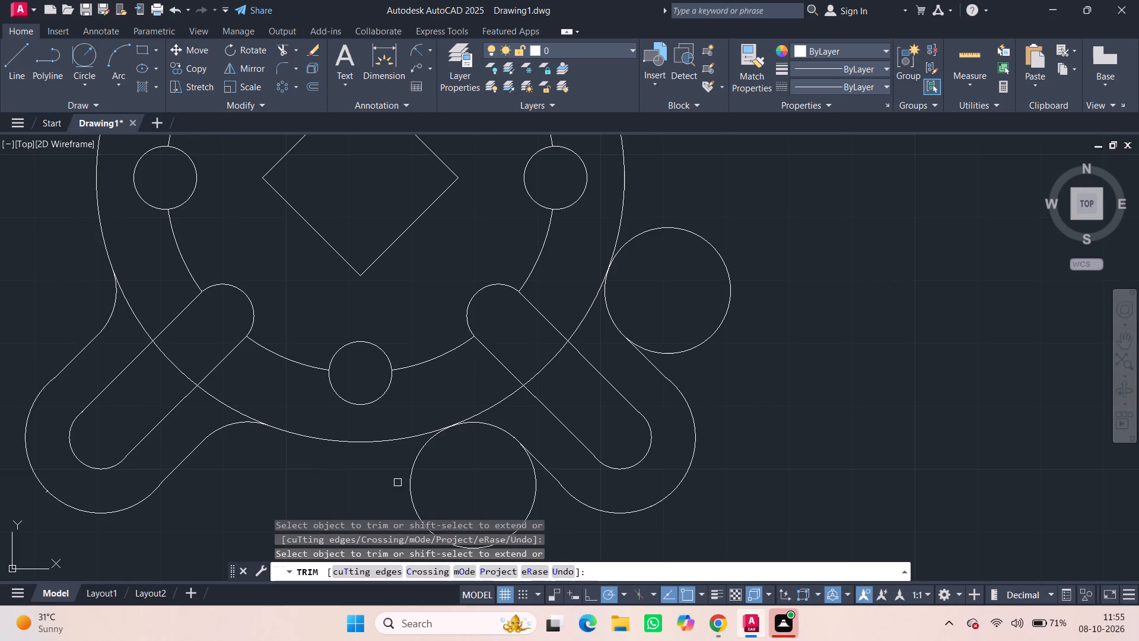
pyautogui.click(411, 485)
pyautogui.click(722, 273)
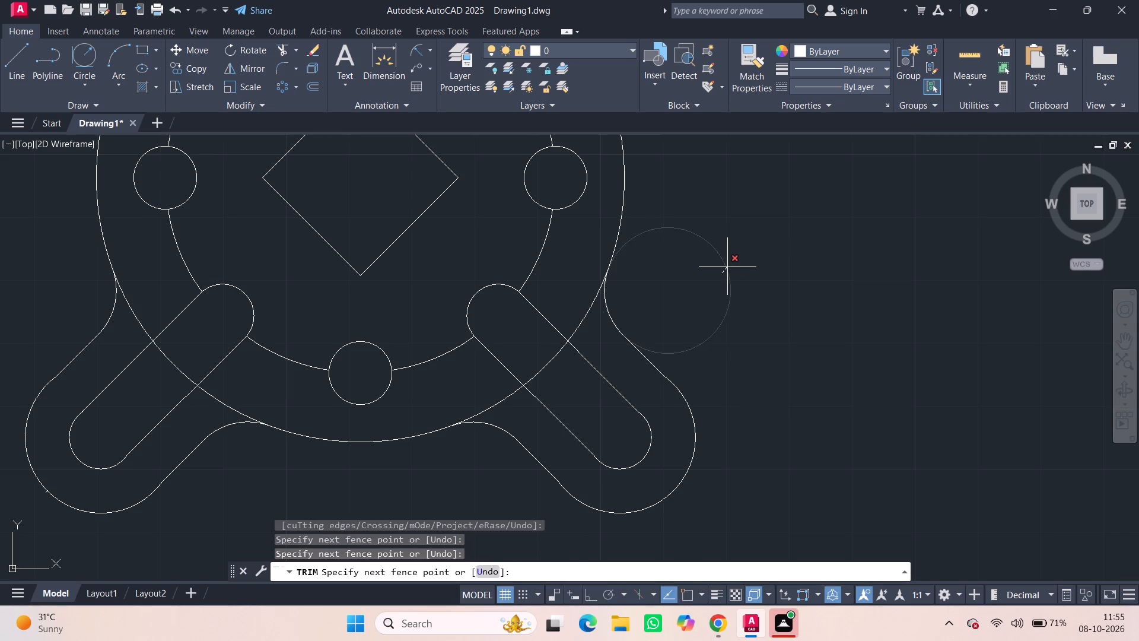
pyautogui.click(727, 266)
# Trim away the parts of the radius 42 circle that cross the lower-right and lower-left lugs.
pyautogui.click(581, 319)
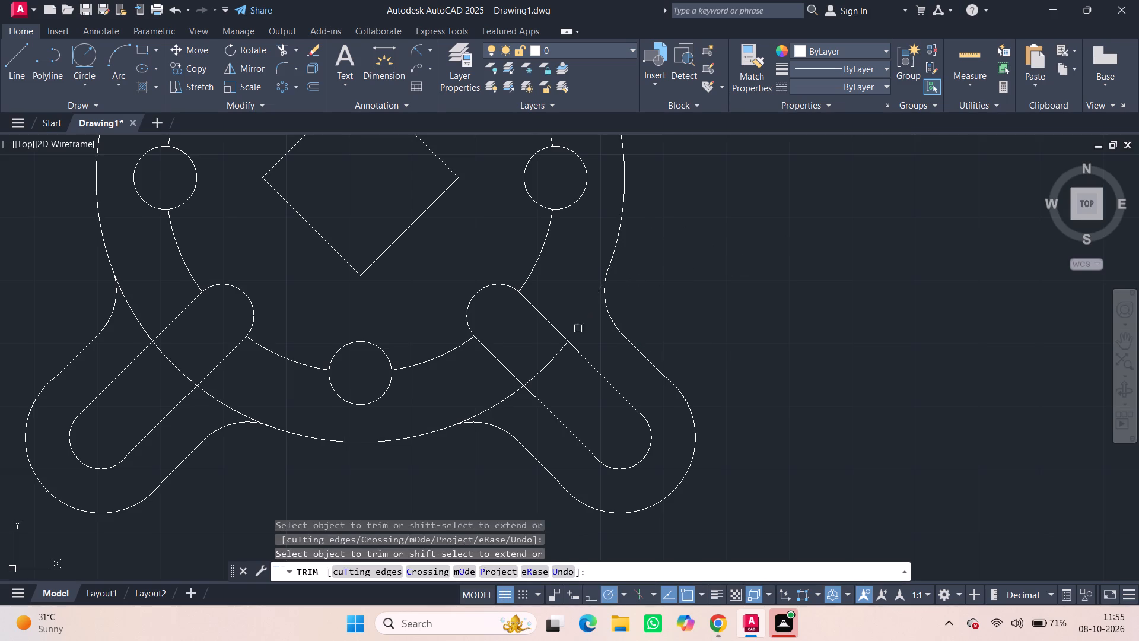
pyautogui.click(562, 356)
pyautogui.click(511, 396)
pyautogui.click(230, 404)
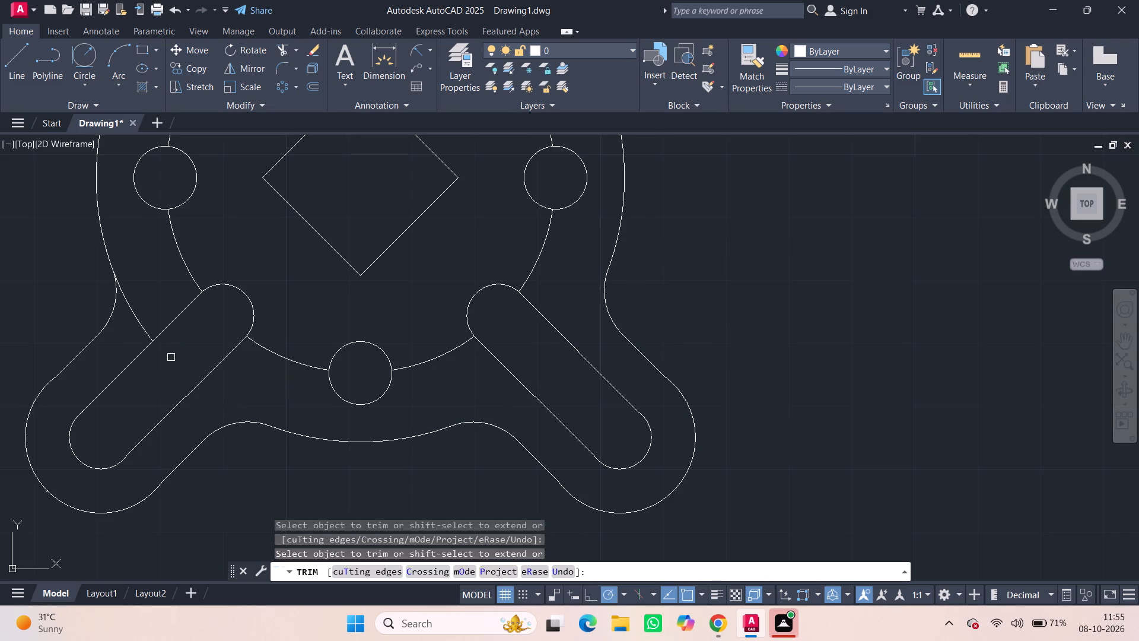
pyautogui.click(171, 357)
pyautogui.click(135, 316)
# Trim away the parts of the radius 42 circle that cross the upper-left and upper-right lugs.
pyautogui.scroll(-2, 607, 231)
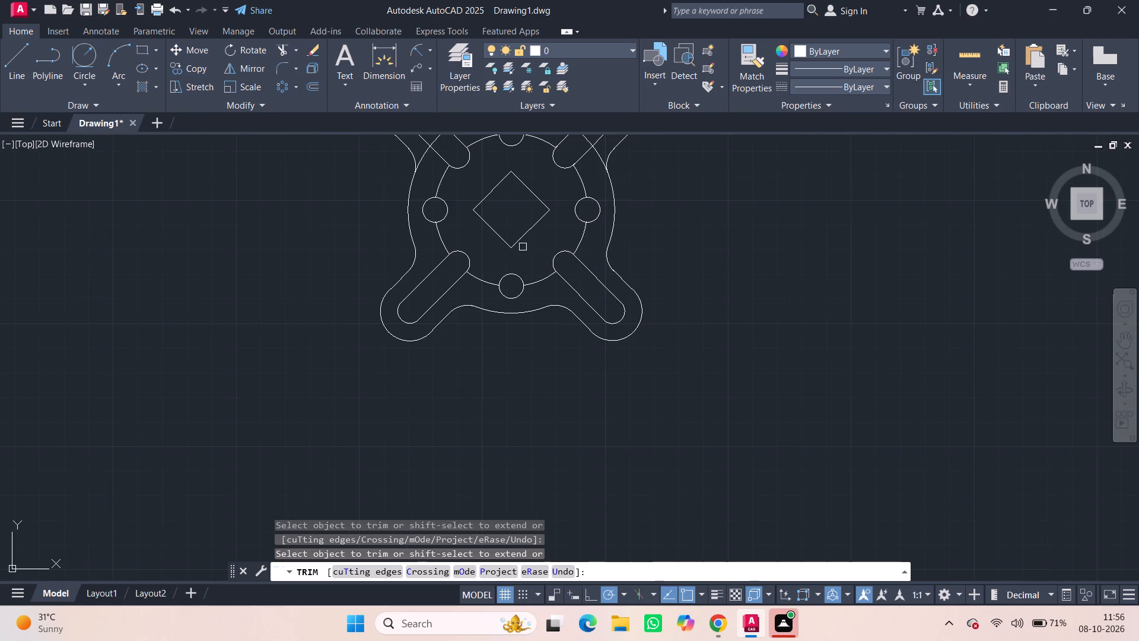
pyautogui.moveTo(523, 244); pyautogui.dragTo(562, 422, button='middle')
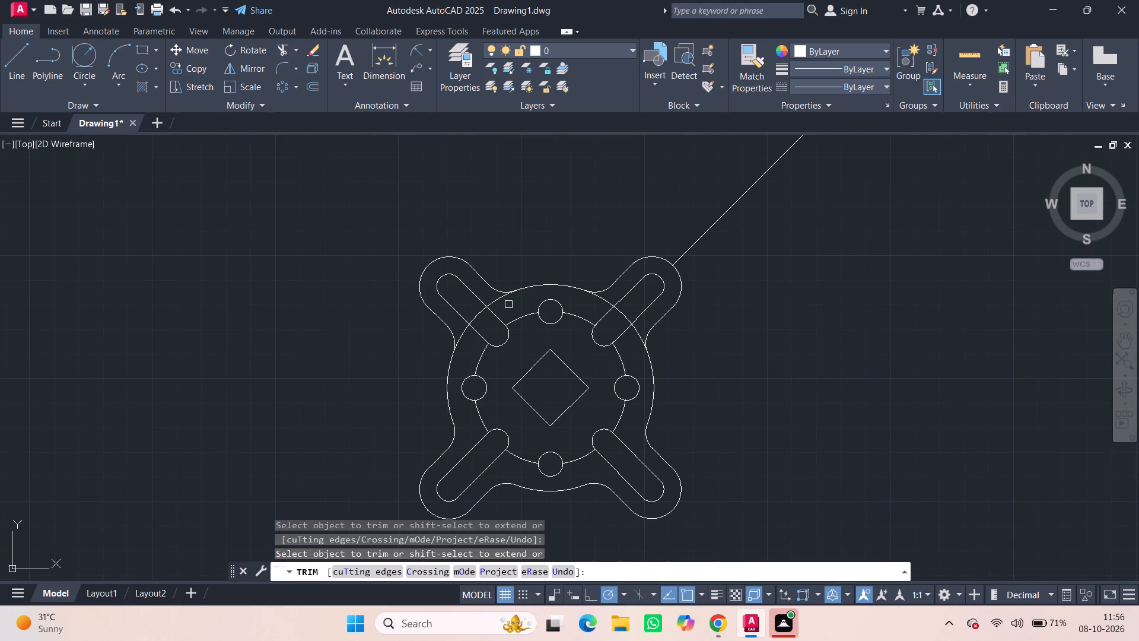
pyautogui.click(488, 301)
pyautogui.click(478, 317)
pyautogui.click(460, 335)
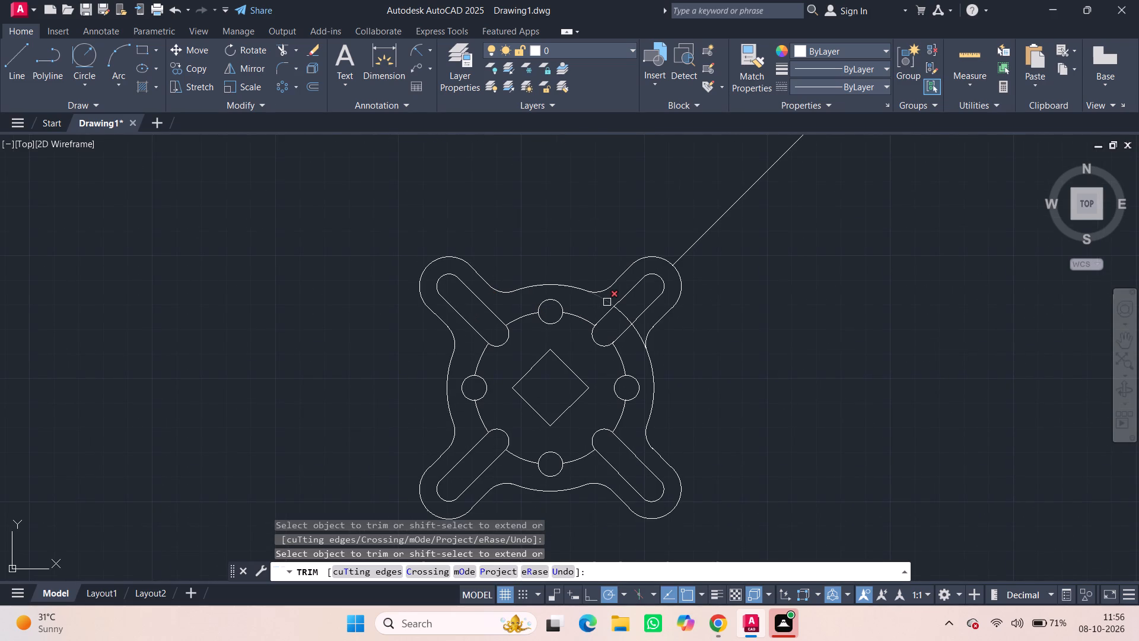
pyautogui.click(607, 302)
pyautogui.click(618, 316)
pyautogui.click(640, 335)
# Remove the stray diagonal line extending outward from the upper-right lug.
pyautogui.scroll(-1, 689, 331)
pyautogui.click(696, 272)
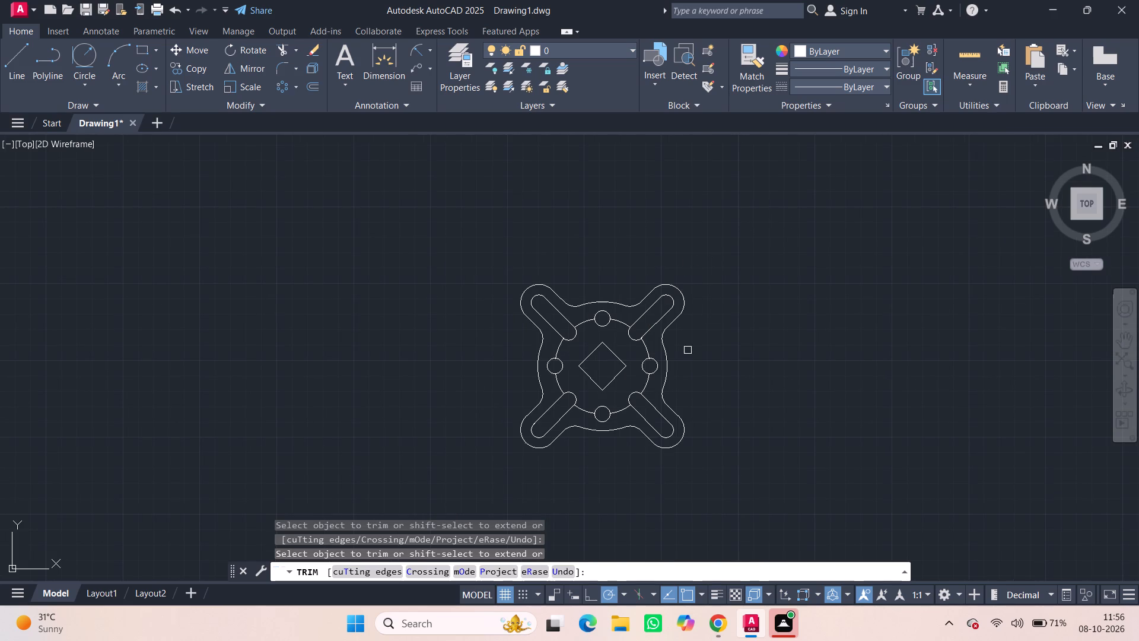
pyautogui.scroll(2, 677, 357)
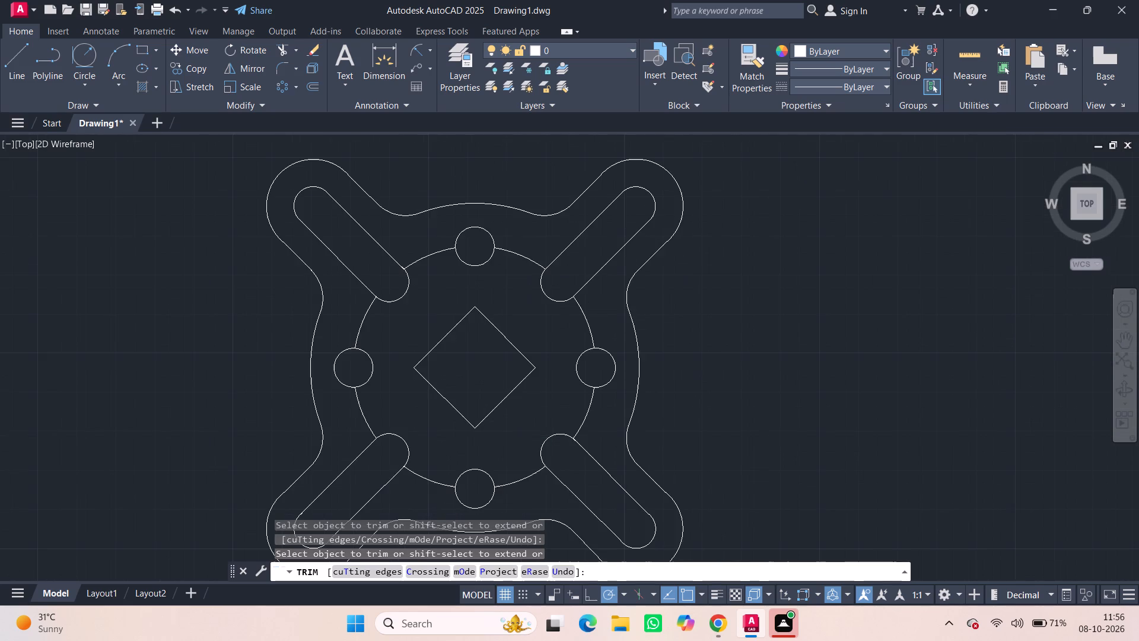
pyautogui.scroll(-1, 631, 344)
pyautogui.moveTo(631, 344); pyautogui.dragTo(625, 272, button='middle')
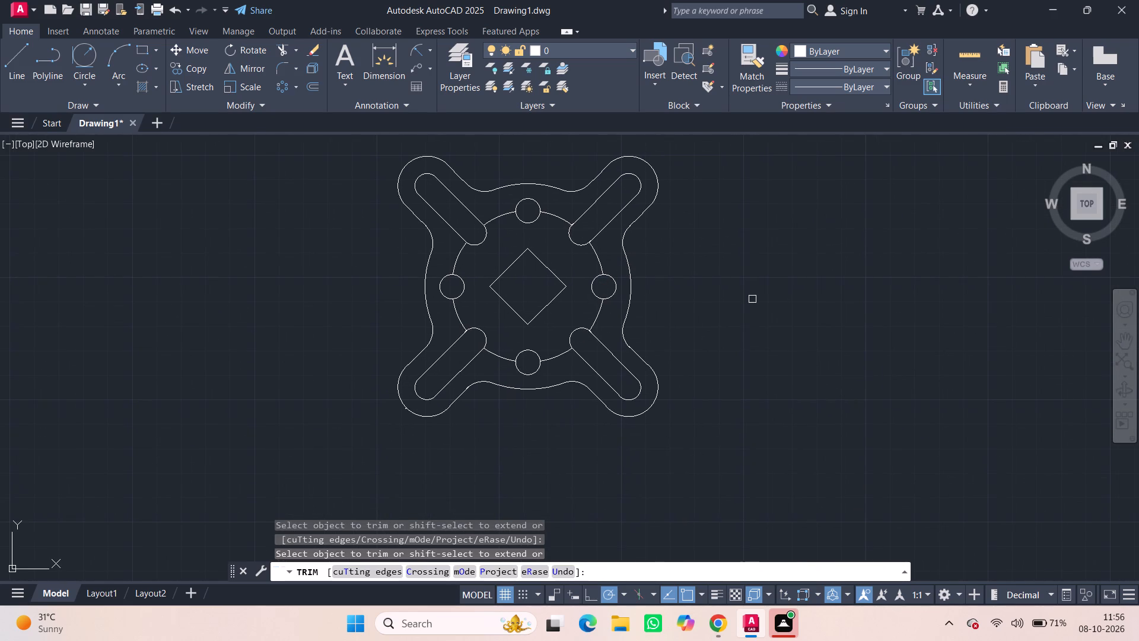
pyautogui.moveTo(689, 280); pyautogui.dragTo(685, 320, button='middle')
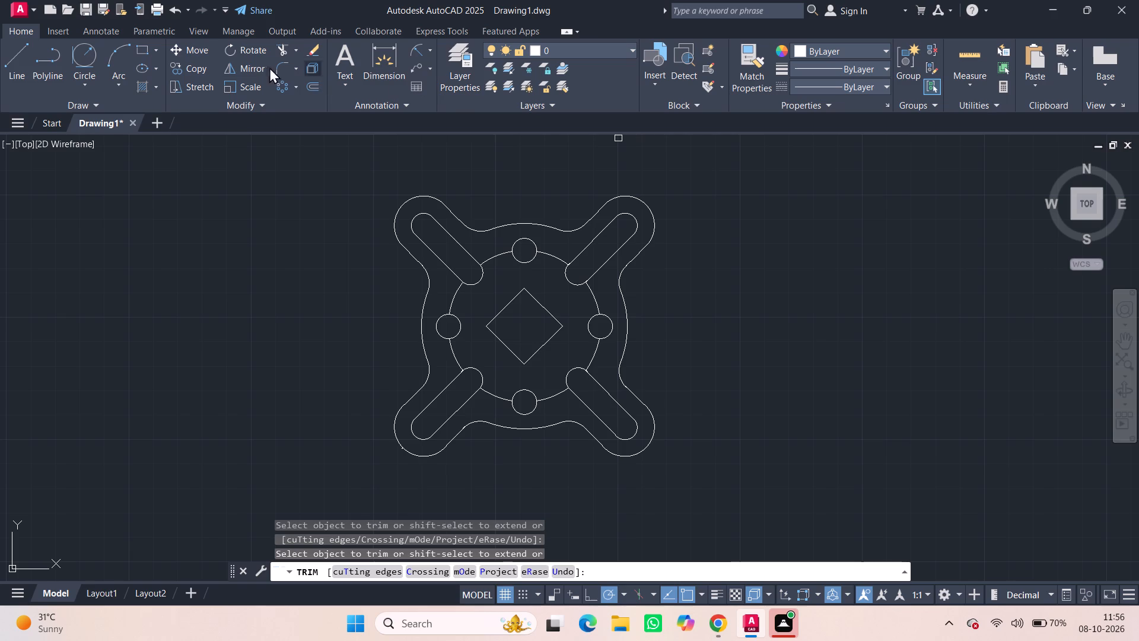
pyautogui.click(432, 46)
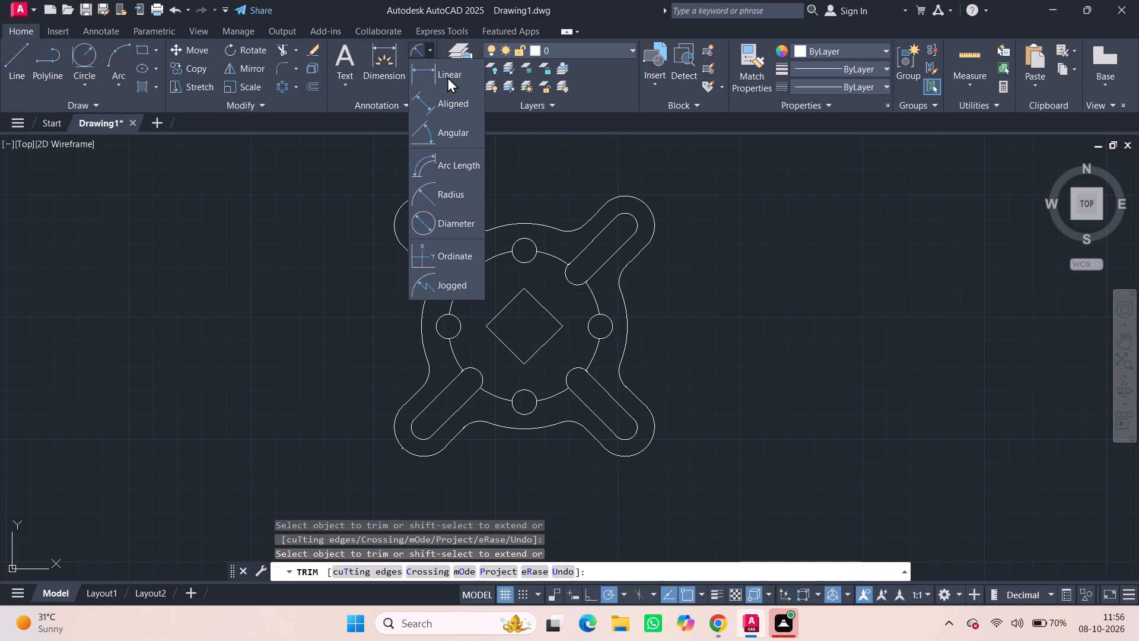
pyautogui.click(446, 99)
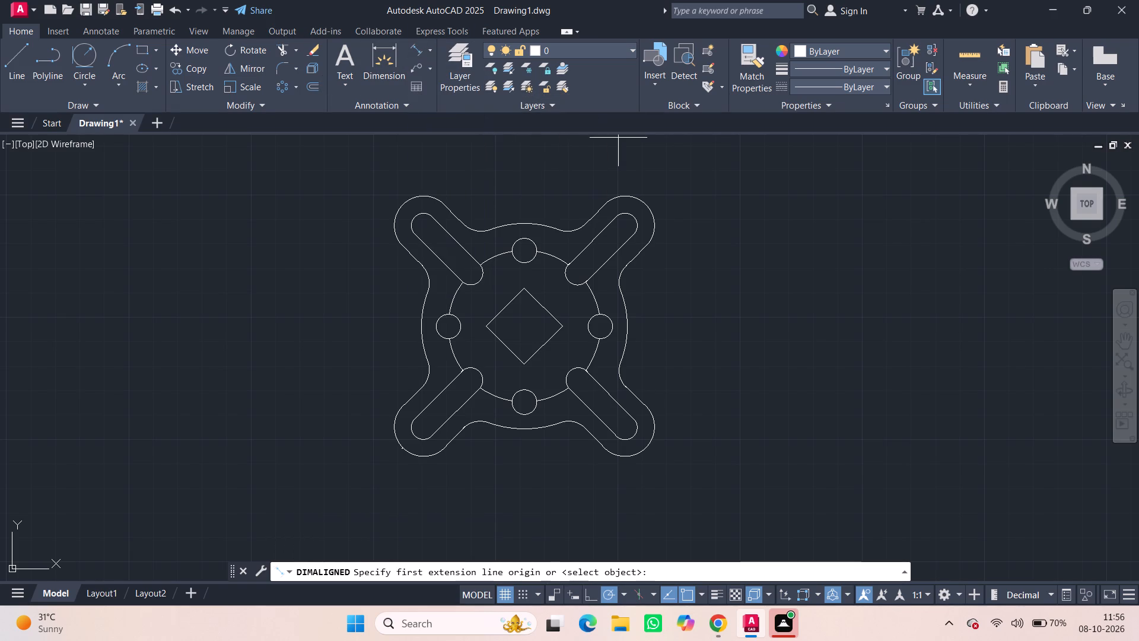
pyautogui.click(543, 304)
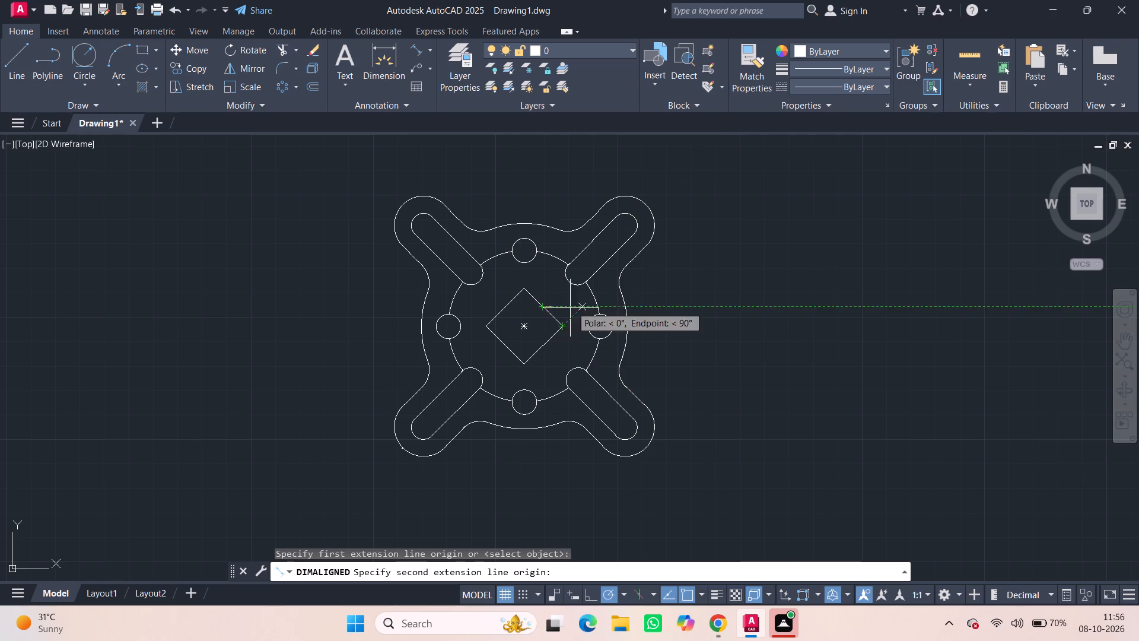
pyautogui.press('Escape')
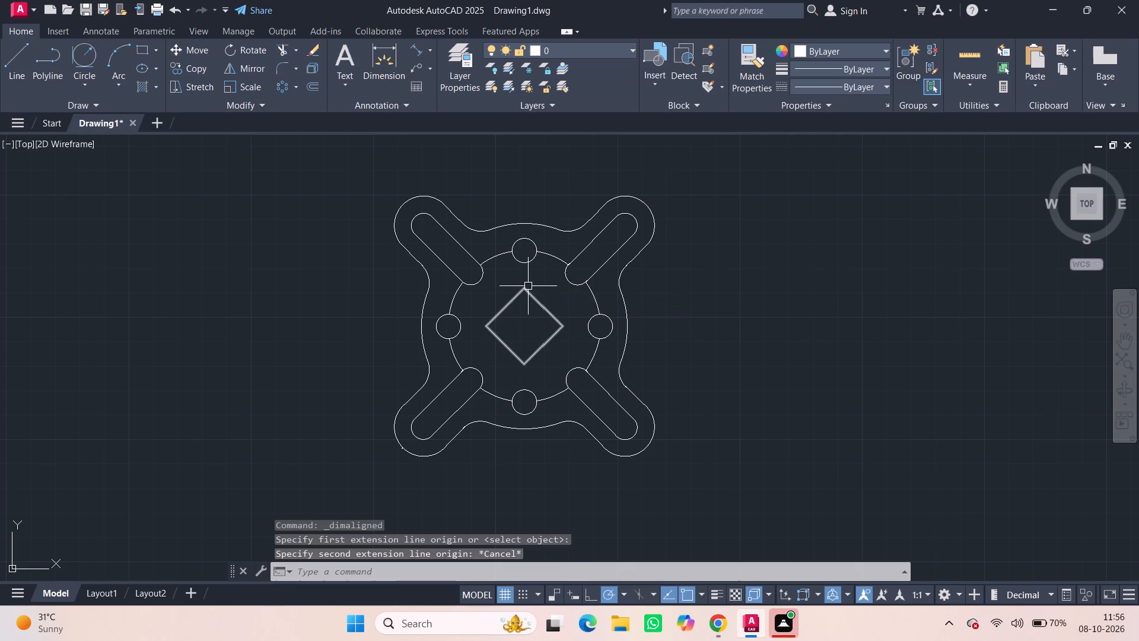
# Add an aligned dimension to the lower-right side of the central diamond, placed just outside it.
pyautogui.click(415, 45)
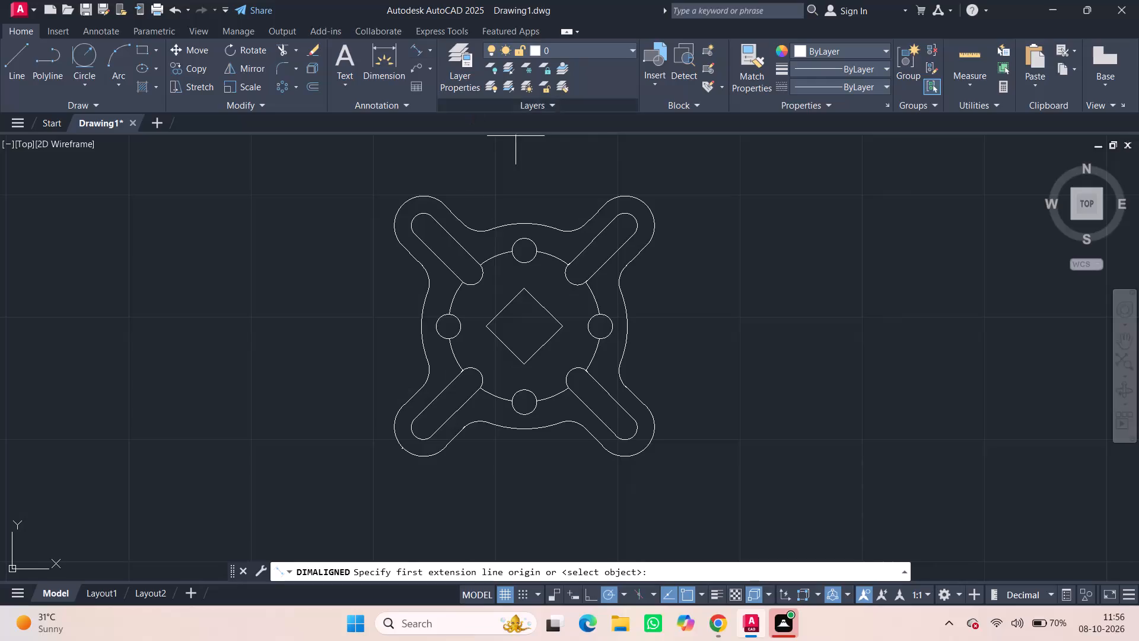
pyautogui.click(557, 325)
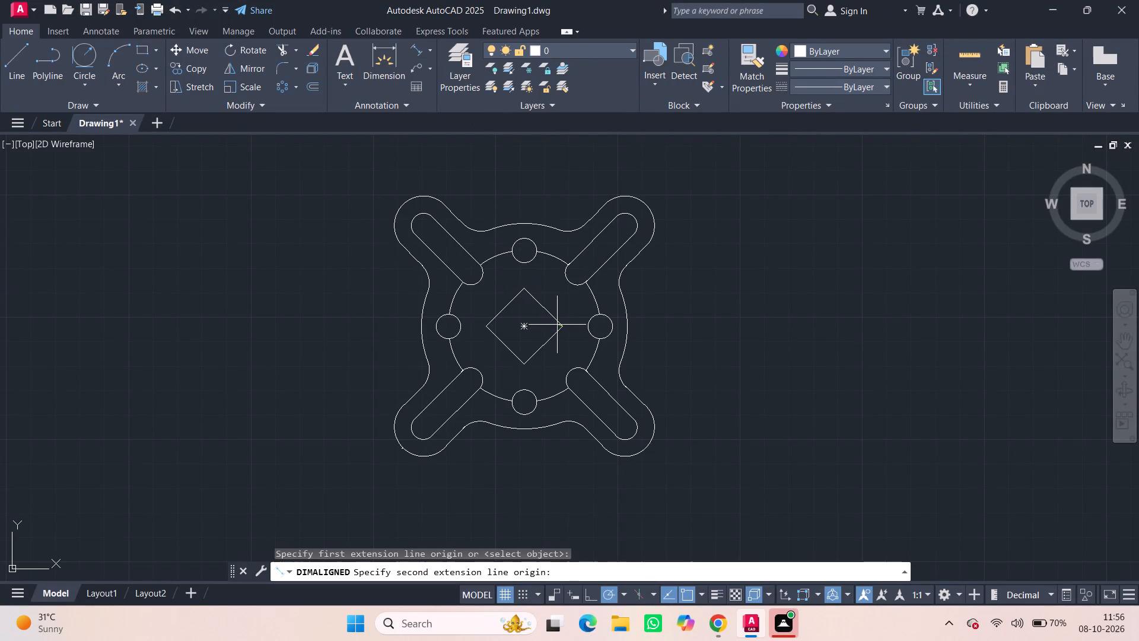
pyautogui.click(524, 361)
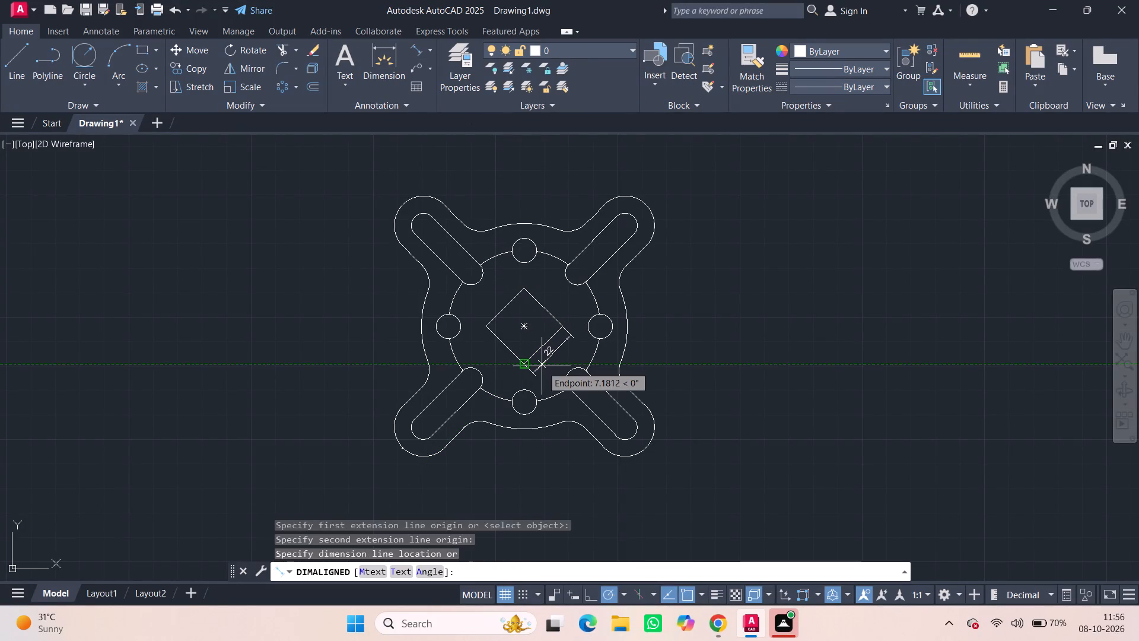
pyautogui.click(542, 366)
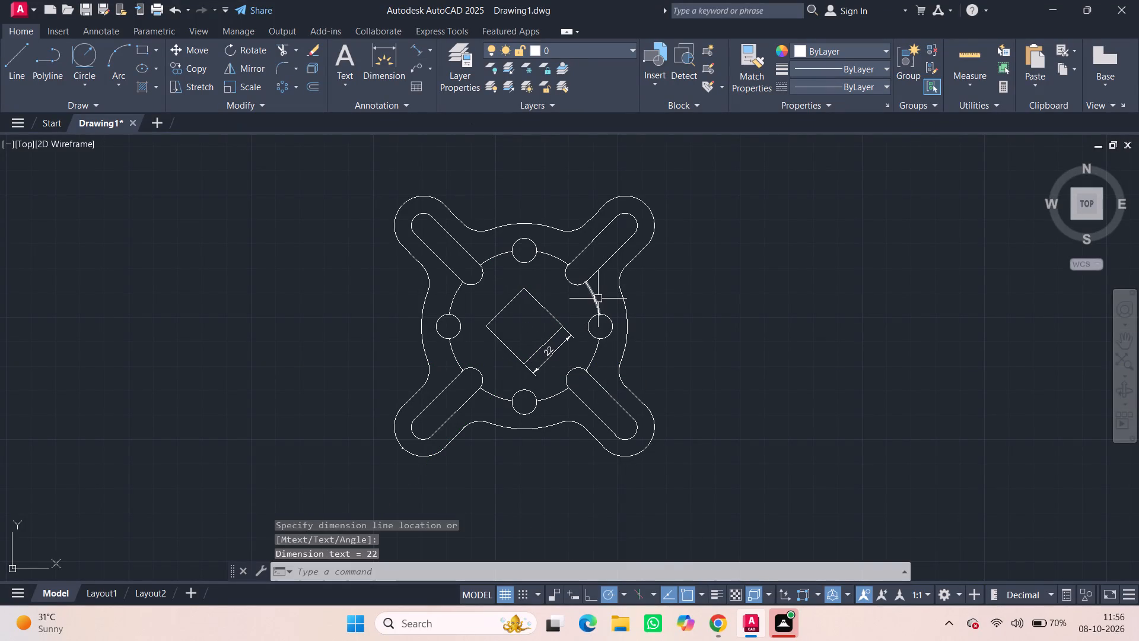
# Add radius dimensions to the right-hand small circle, the body's right outer arc and the upper-right lug's outer end arc.
pyautogui.click(429, 43)
pyautogui.click(452, 195)
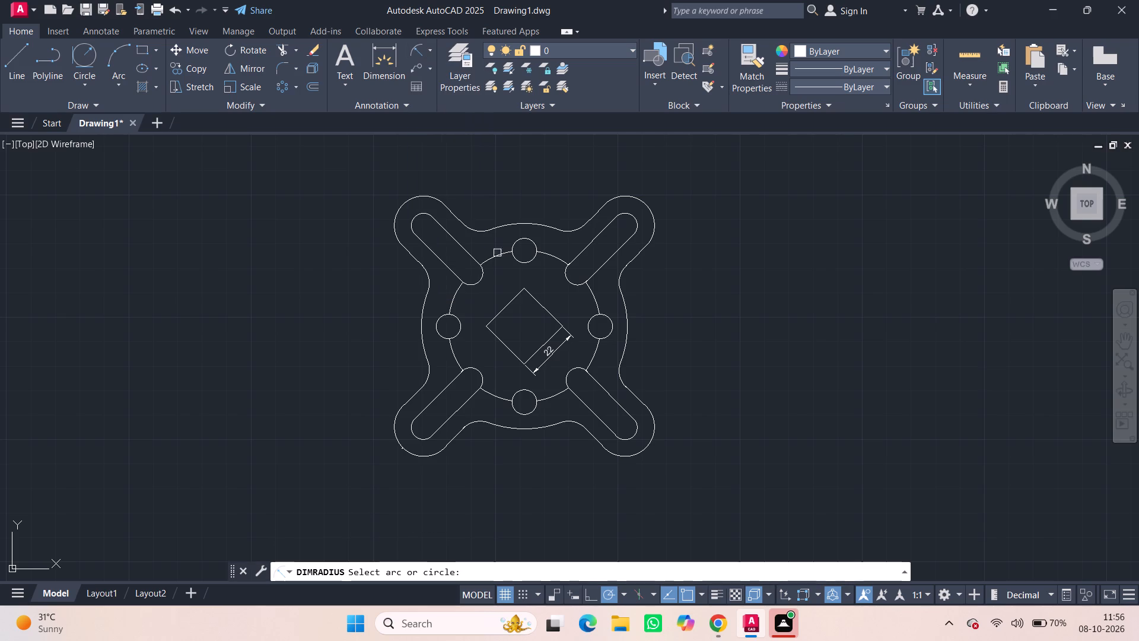
pyautogui.click(610, 322)
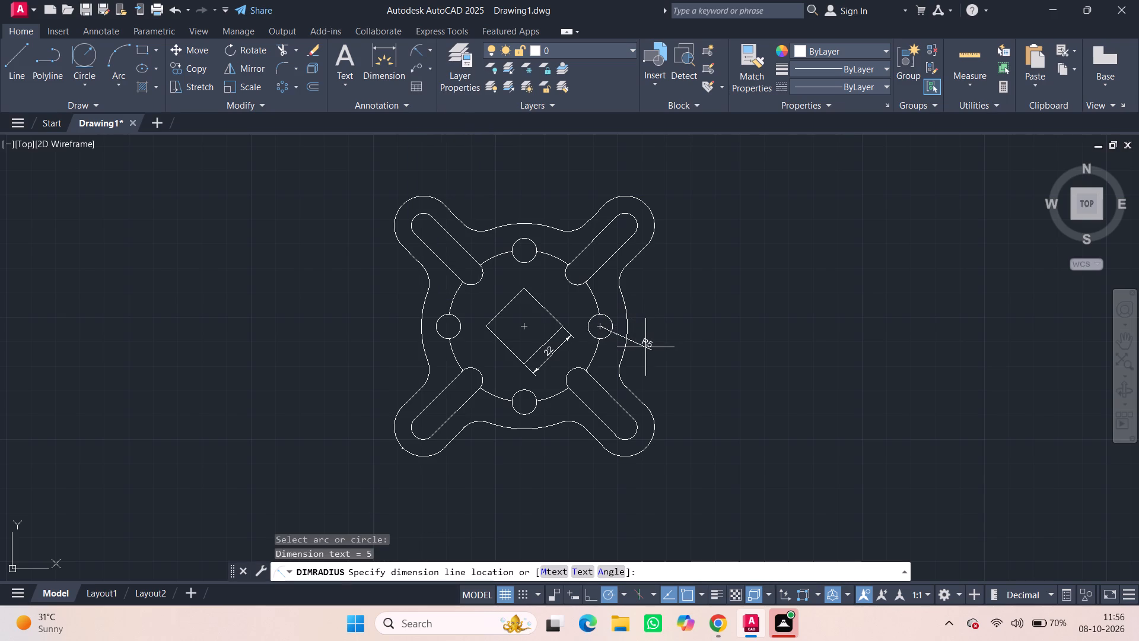
pyautogui.click(645, 347)
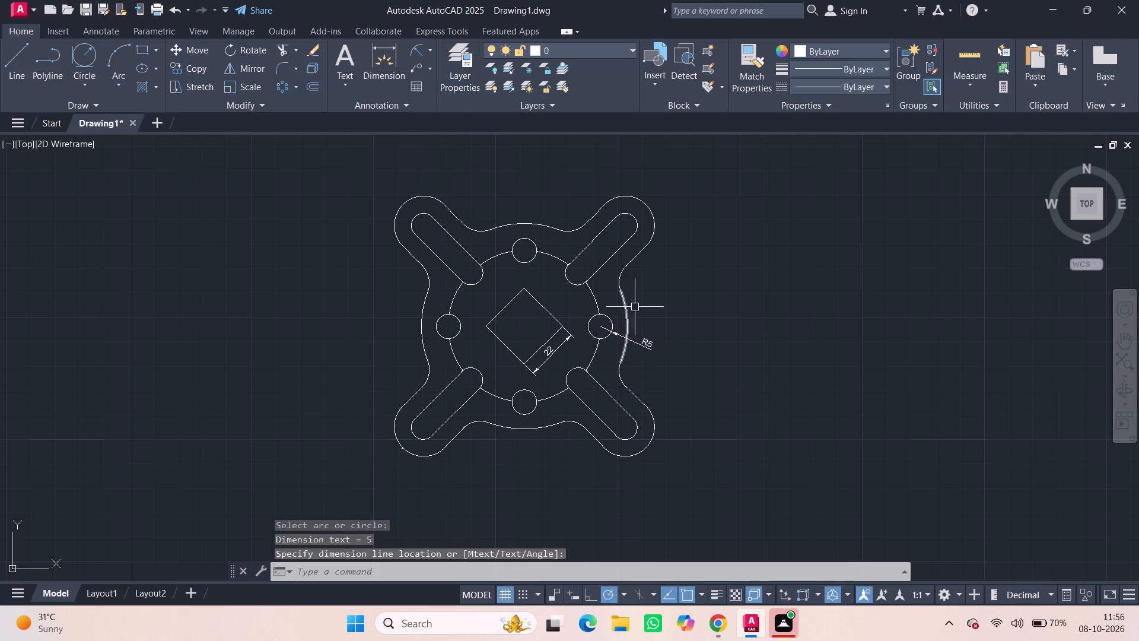
pyautogui.press('space')
pyautogui.click(628, 307)
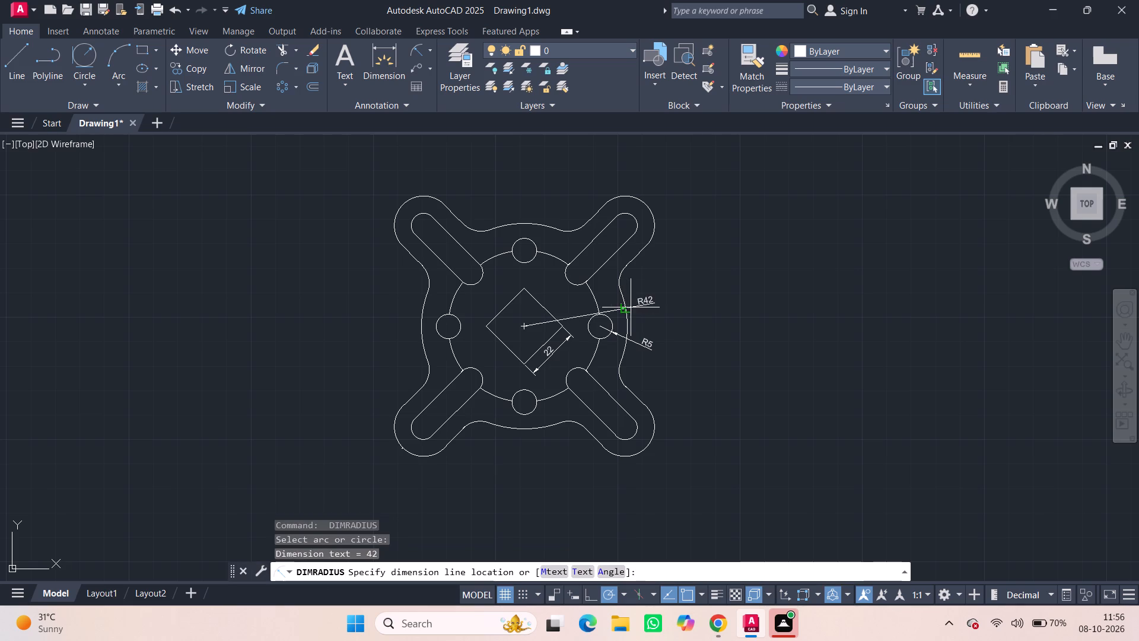
pyautogui.click(672, 311)
pyautogui.press('space')
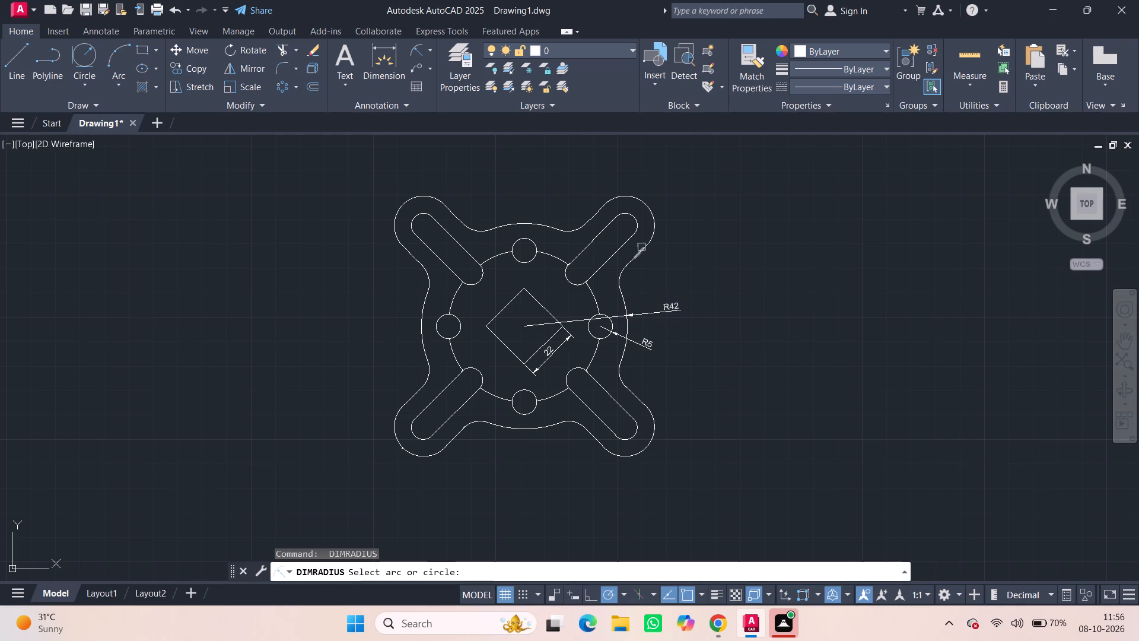
pyautogui.click(654, 212)
pyautogui.click(679, 214)
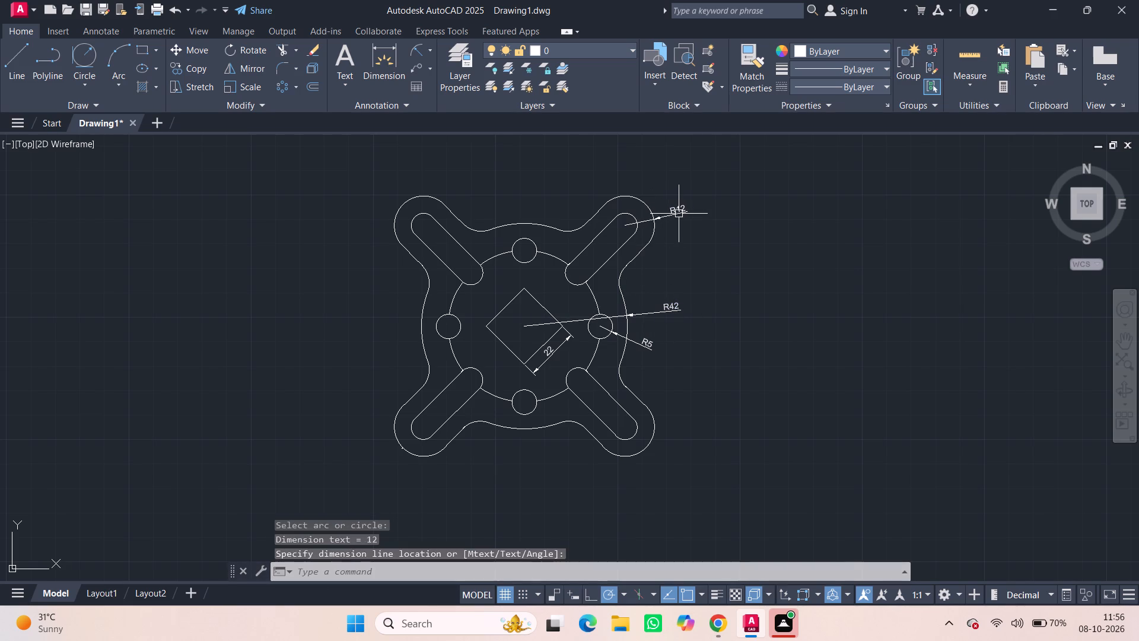
# Add a radius dimension to the outer end arc of the upper-right slot, placed outside the lug.
pyautogui.press('space')
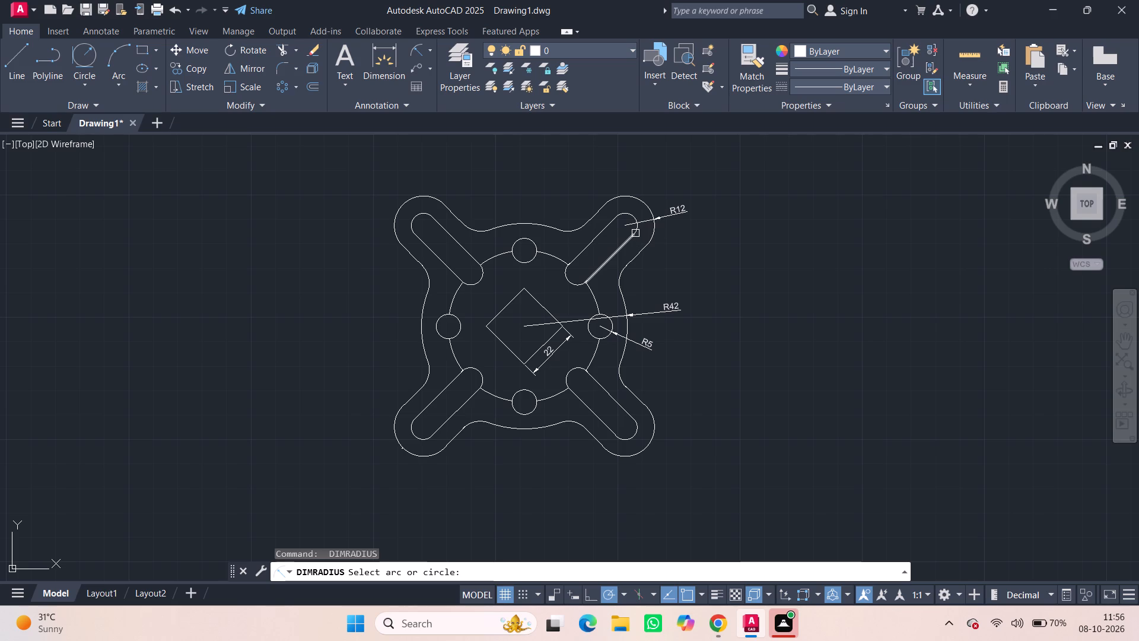
pyautogui.click(638, 228)
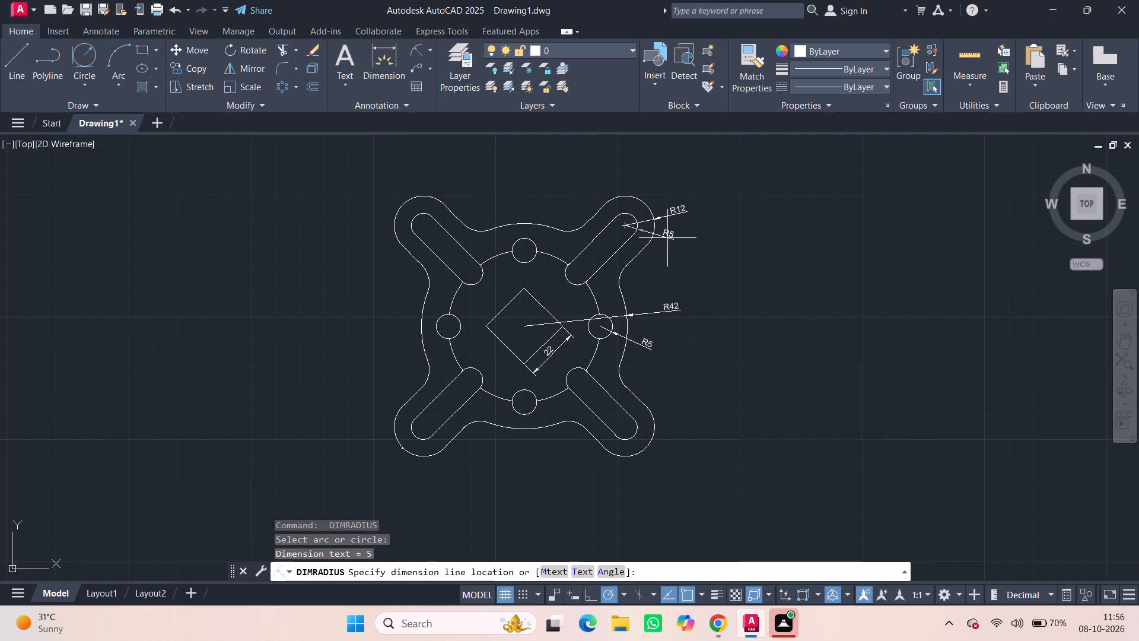
pyautogui.click(691, 238)
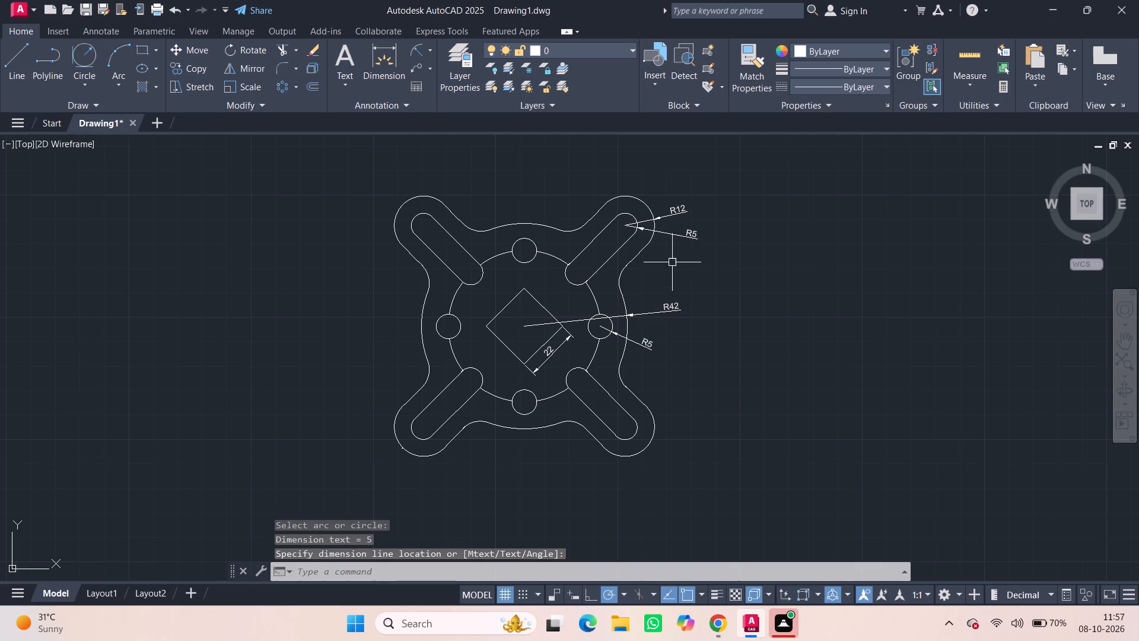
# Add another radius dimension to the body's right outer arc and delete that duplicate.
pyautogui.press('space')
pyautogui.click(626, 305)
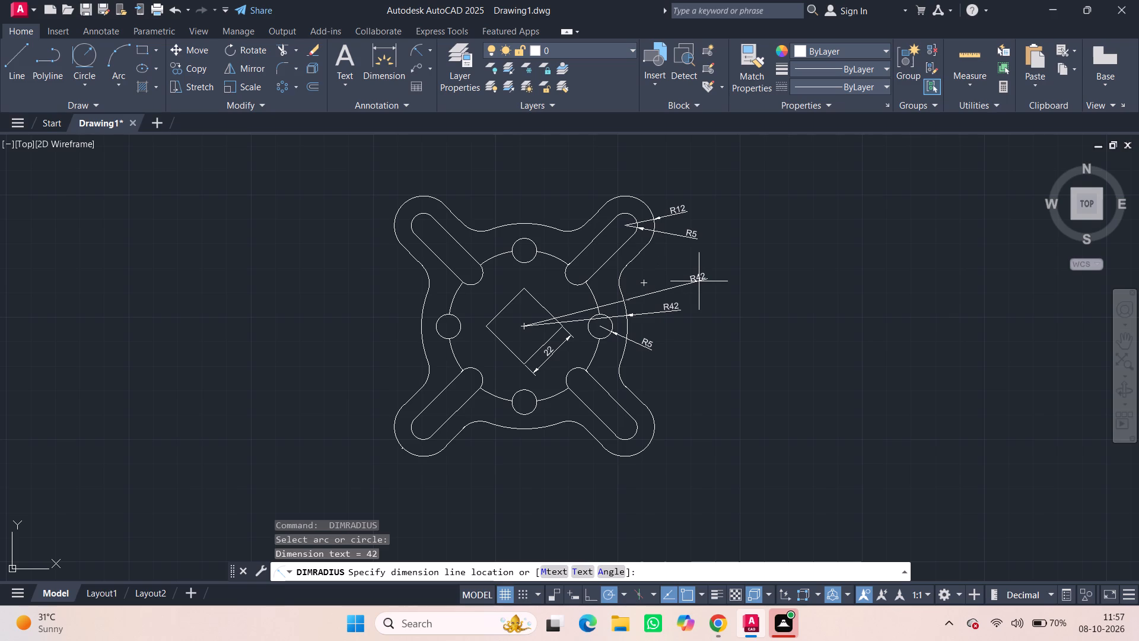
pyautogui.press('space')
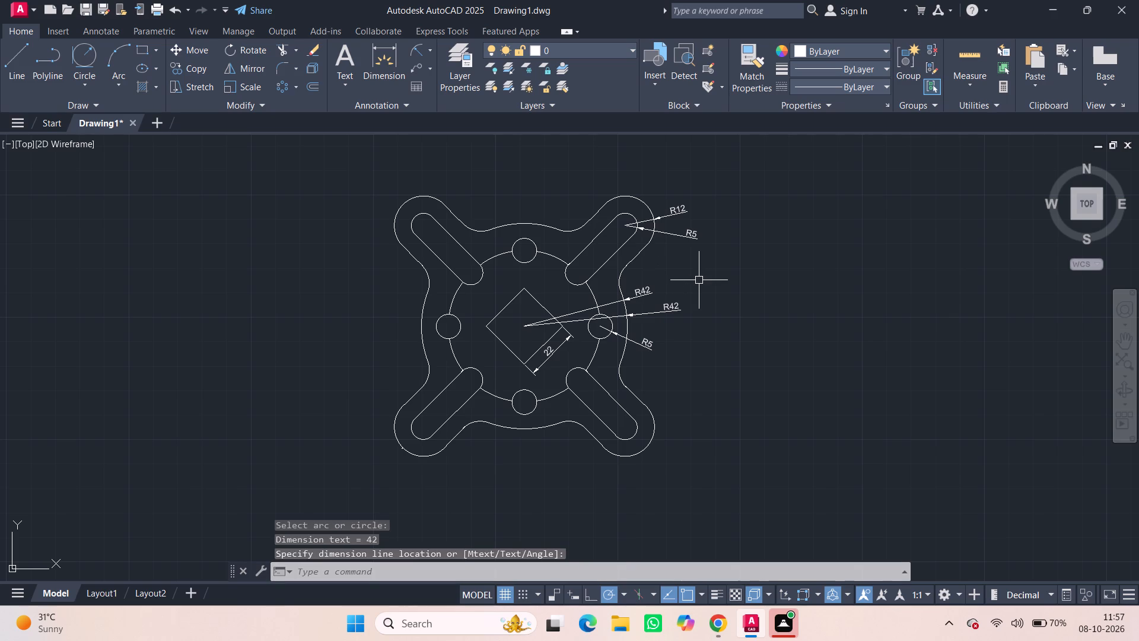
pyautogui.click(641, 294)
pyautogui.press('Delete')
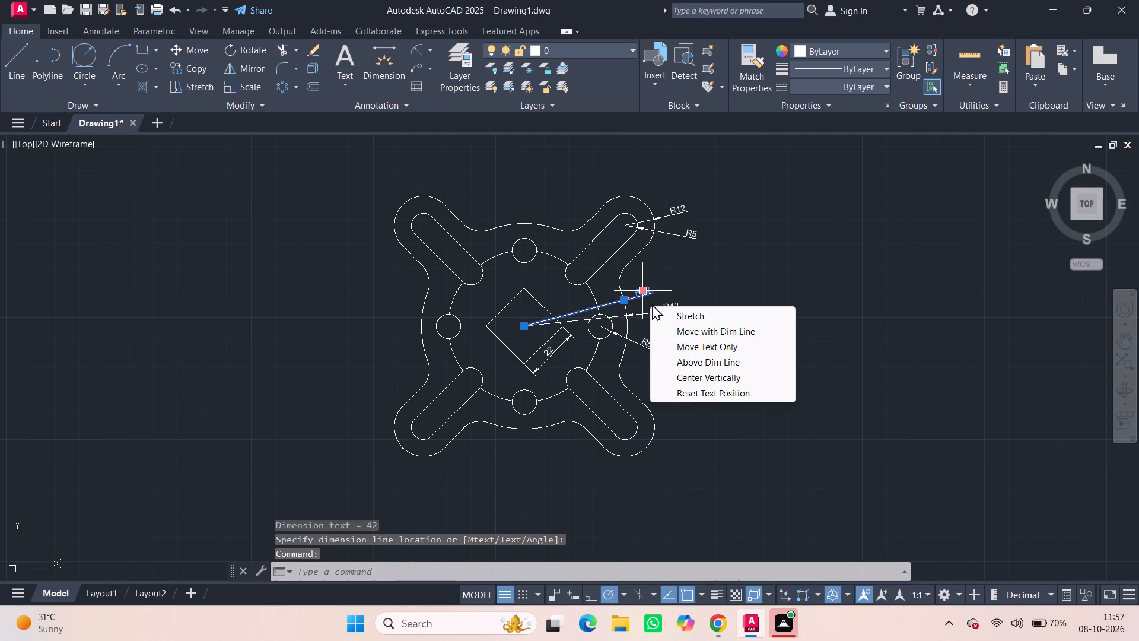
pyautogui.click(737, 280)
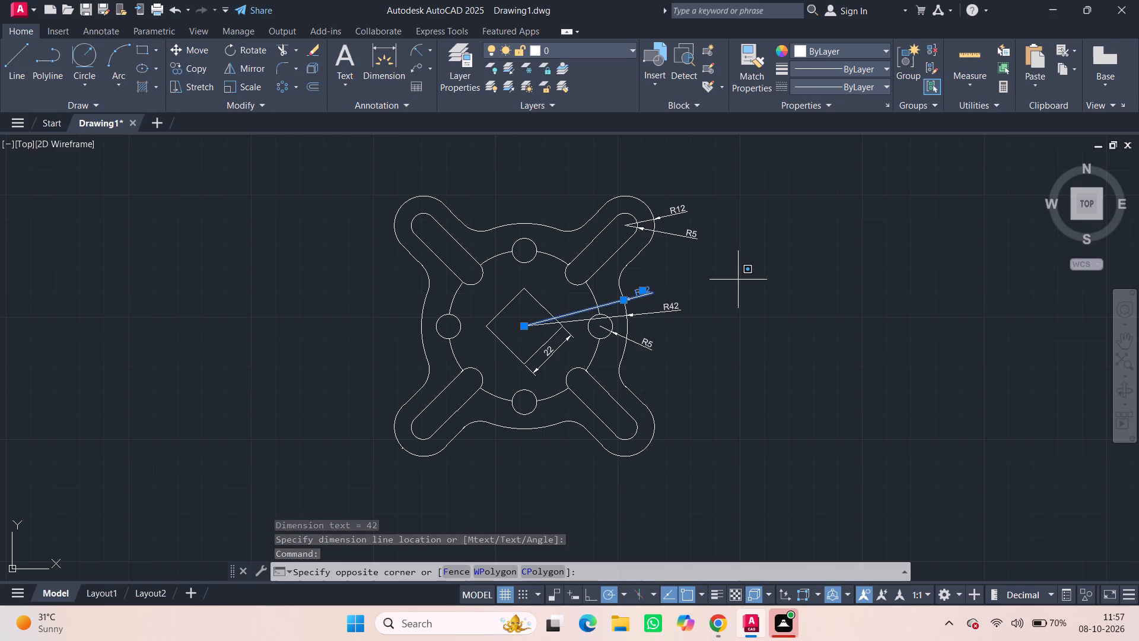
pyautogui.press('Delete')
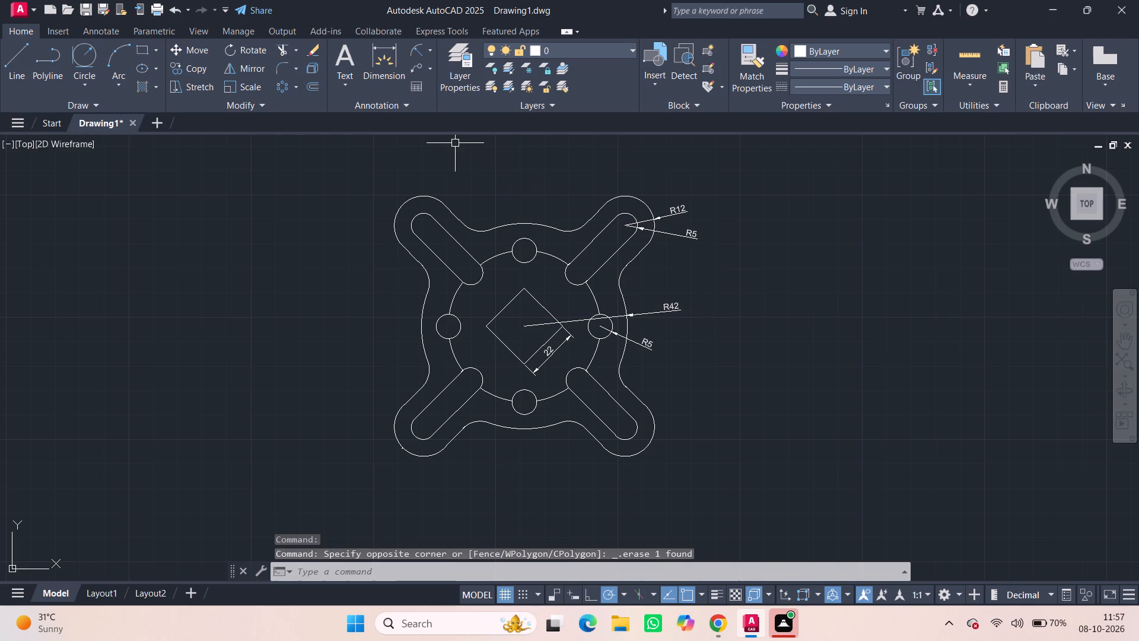
# Add radius dimensions to the circle through the small holes and the blend arc below the upper-right lug.
pyautogui.click(431, 46)
pyautogui.click(456, 192)
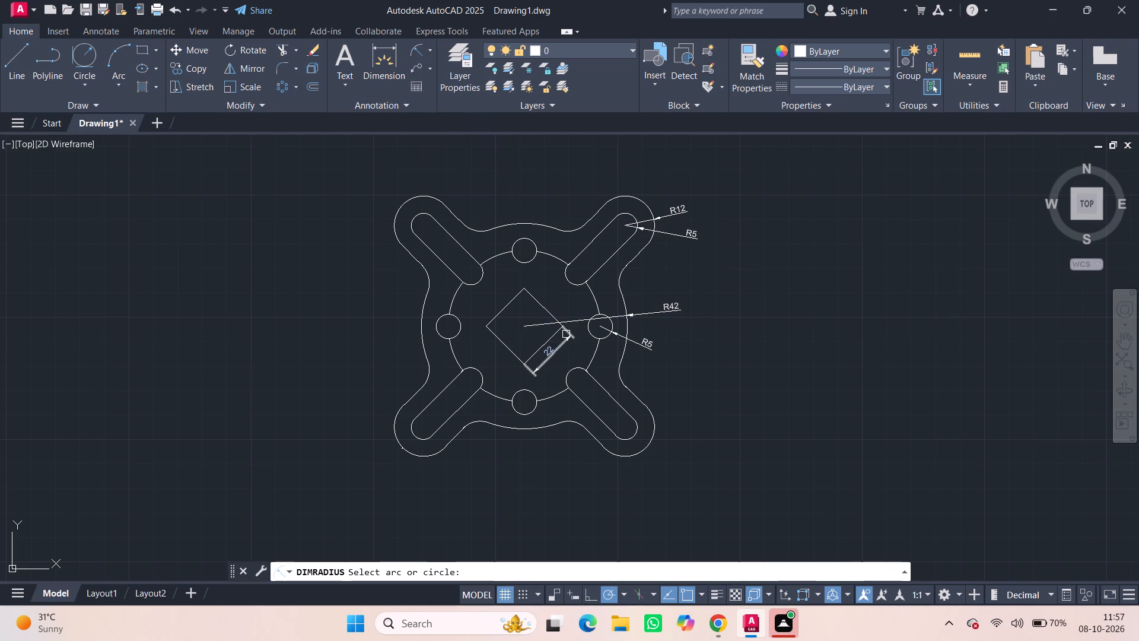
pyautogui.click(590, 360)
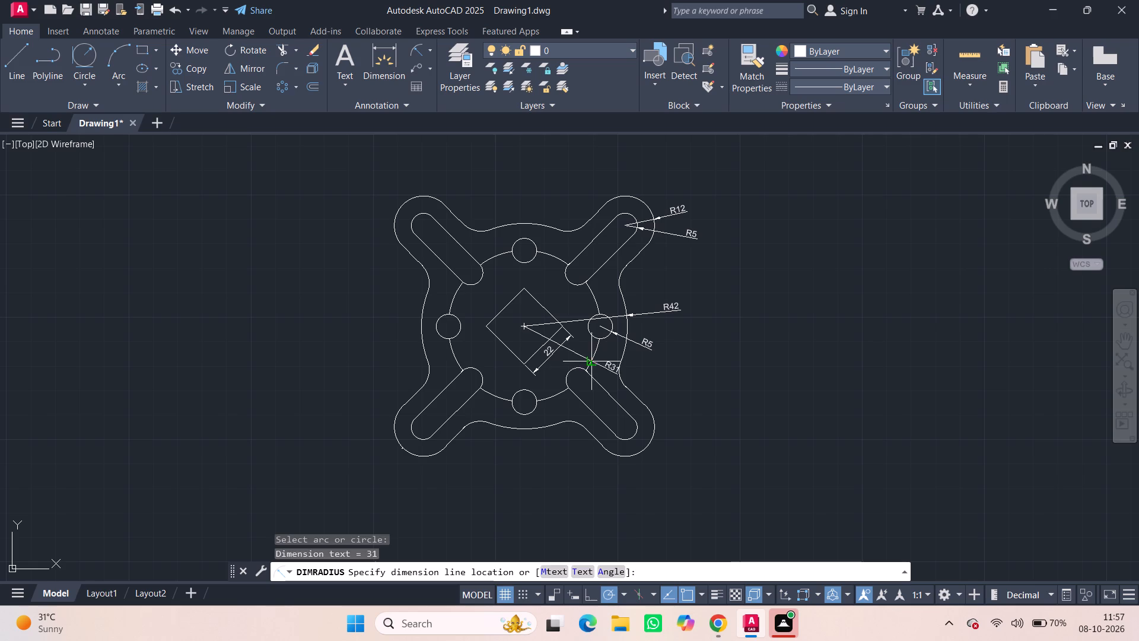
pyautogui.press('space')
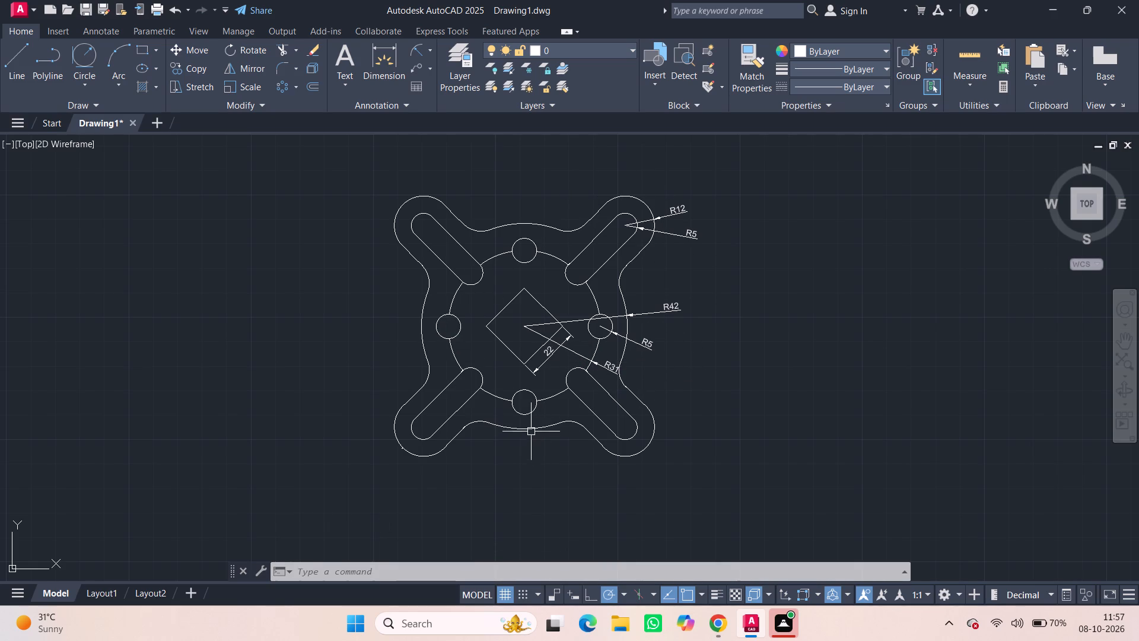
pyautogui.click(416, 47)
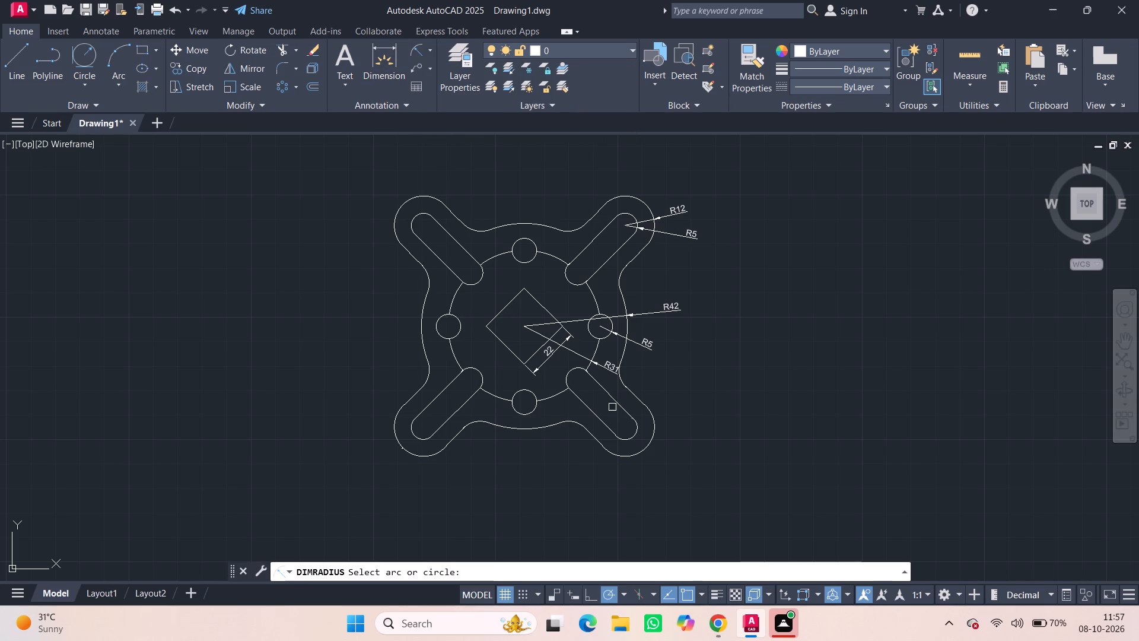
pyautogui.click(620, 280)
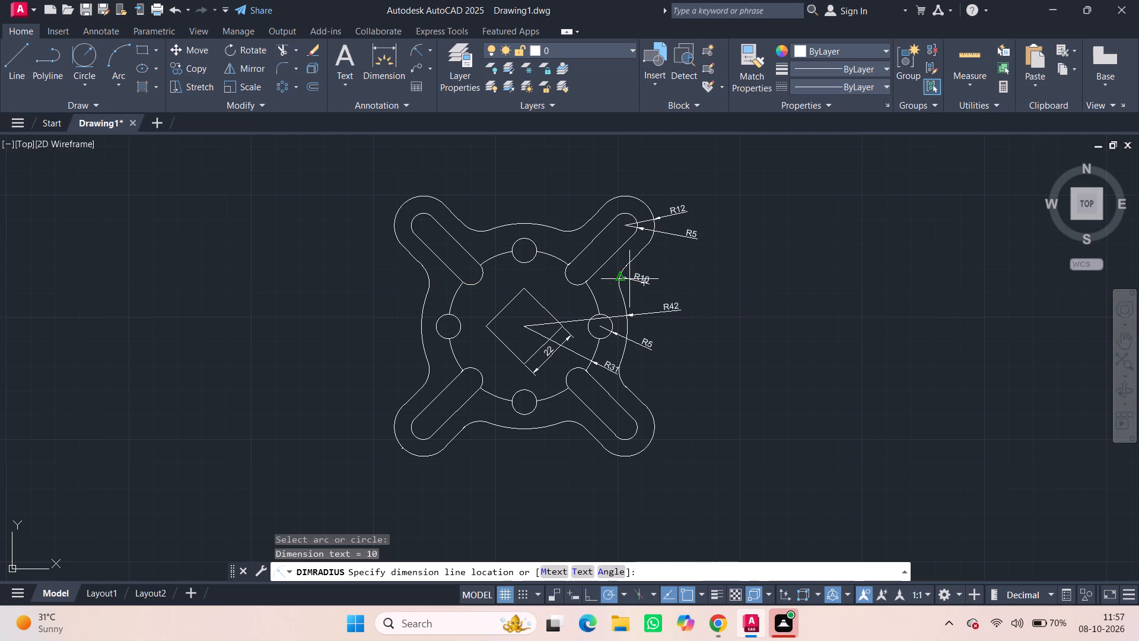
pyautogui.click(629, 279)
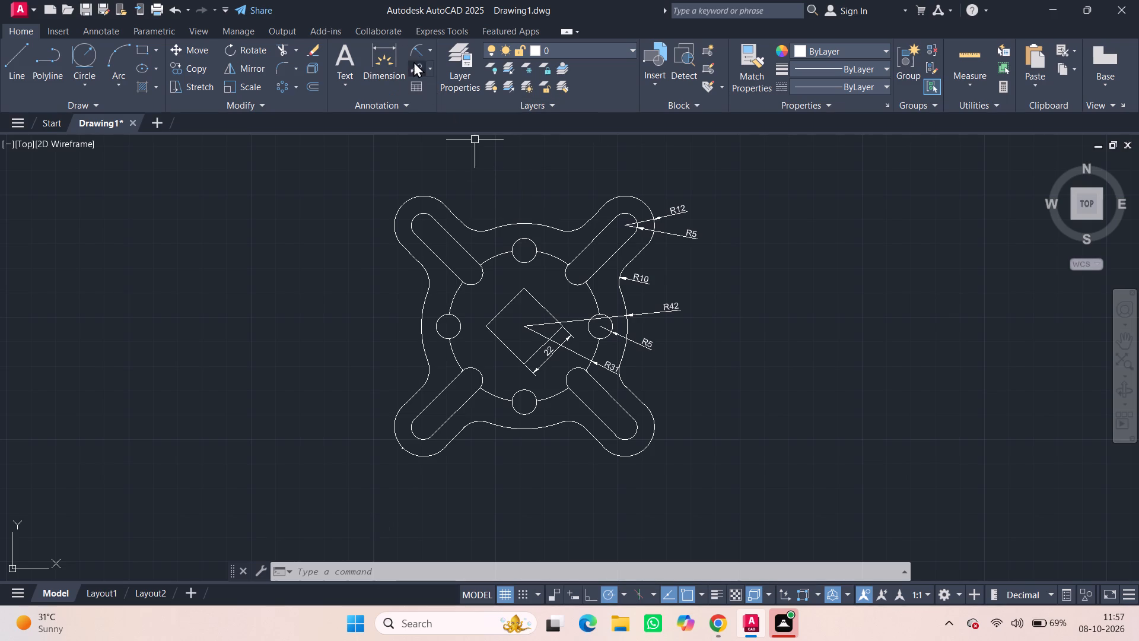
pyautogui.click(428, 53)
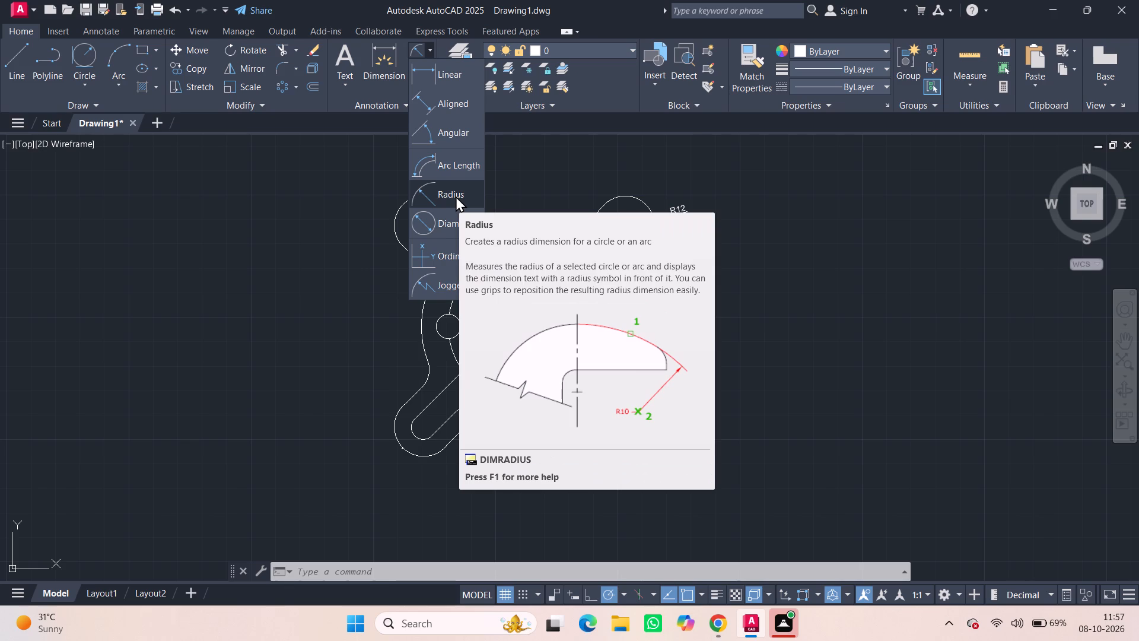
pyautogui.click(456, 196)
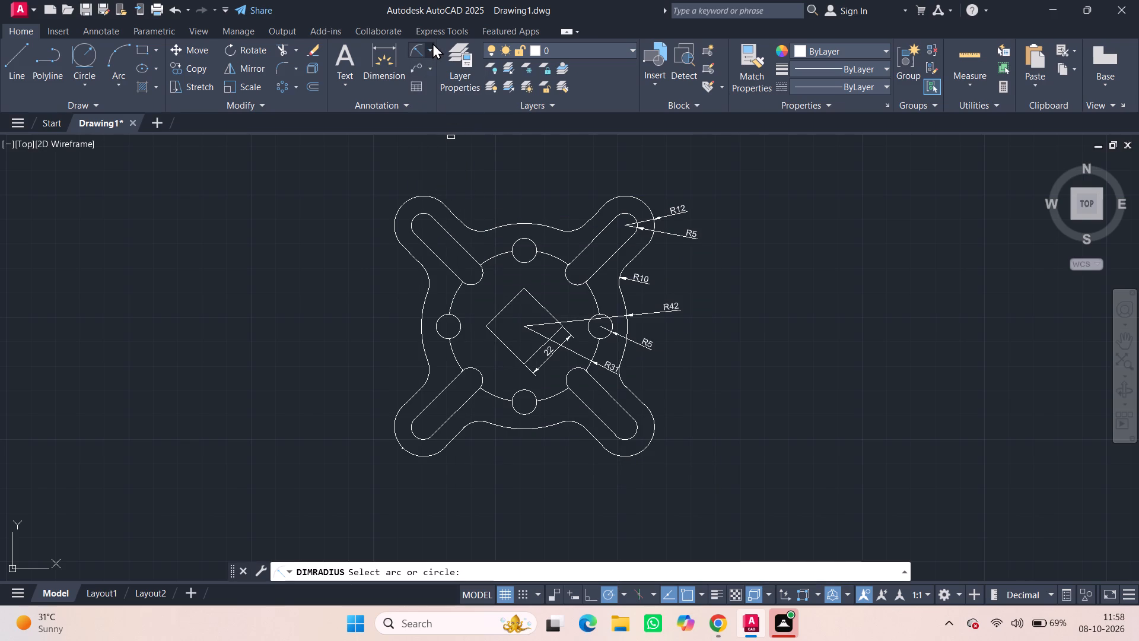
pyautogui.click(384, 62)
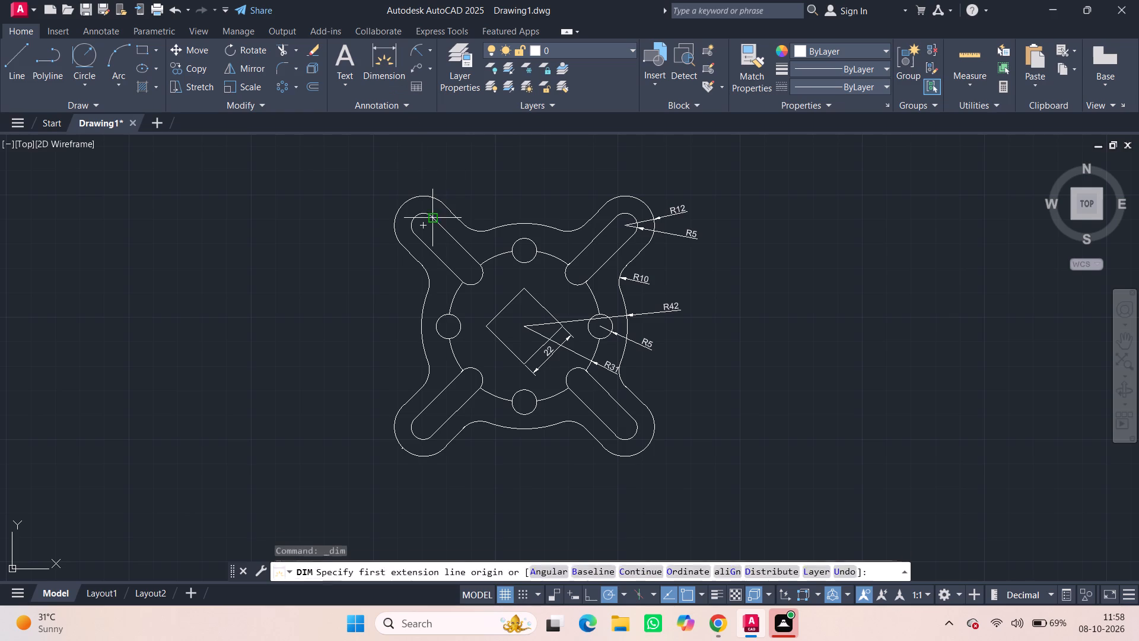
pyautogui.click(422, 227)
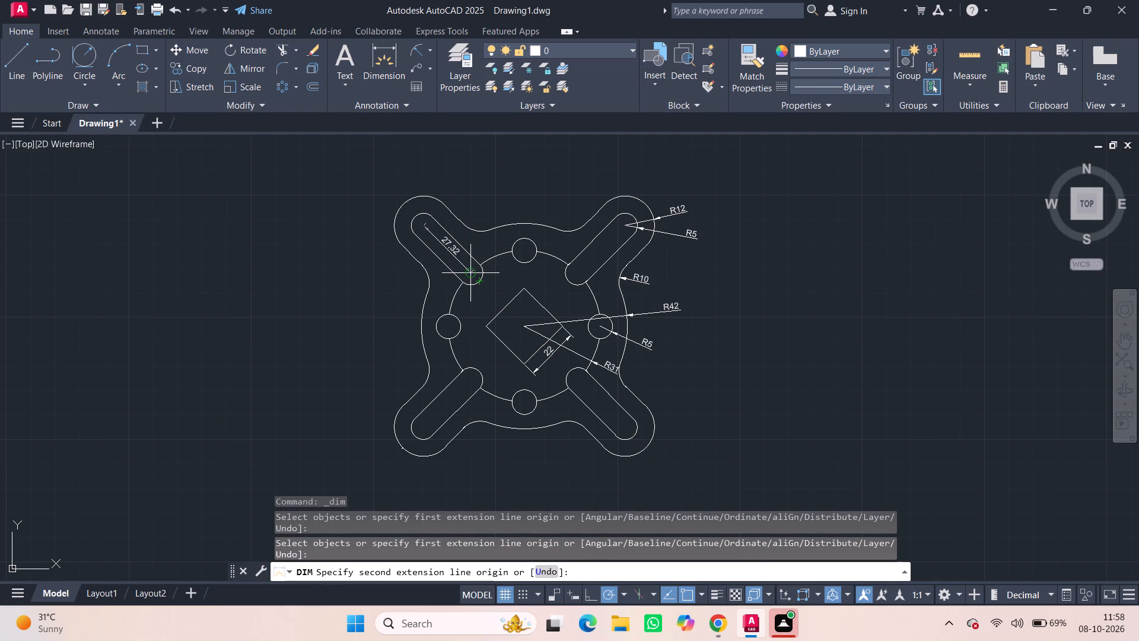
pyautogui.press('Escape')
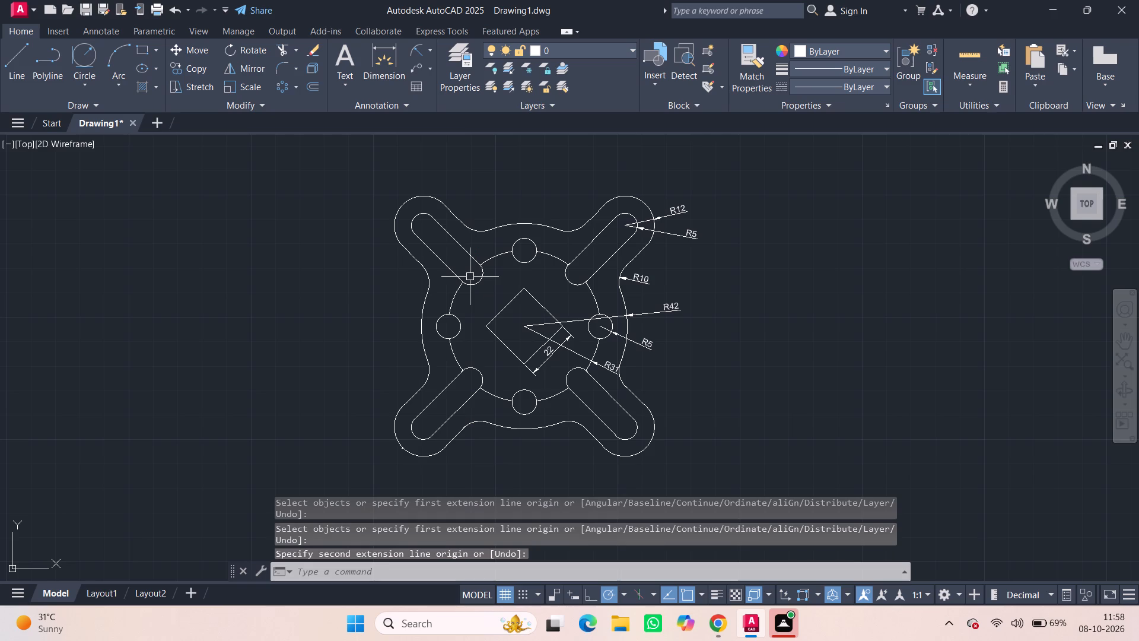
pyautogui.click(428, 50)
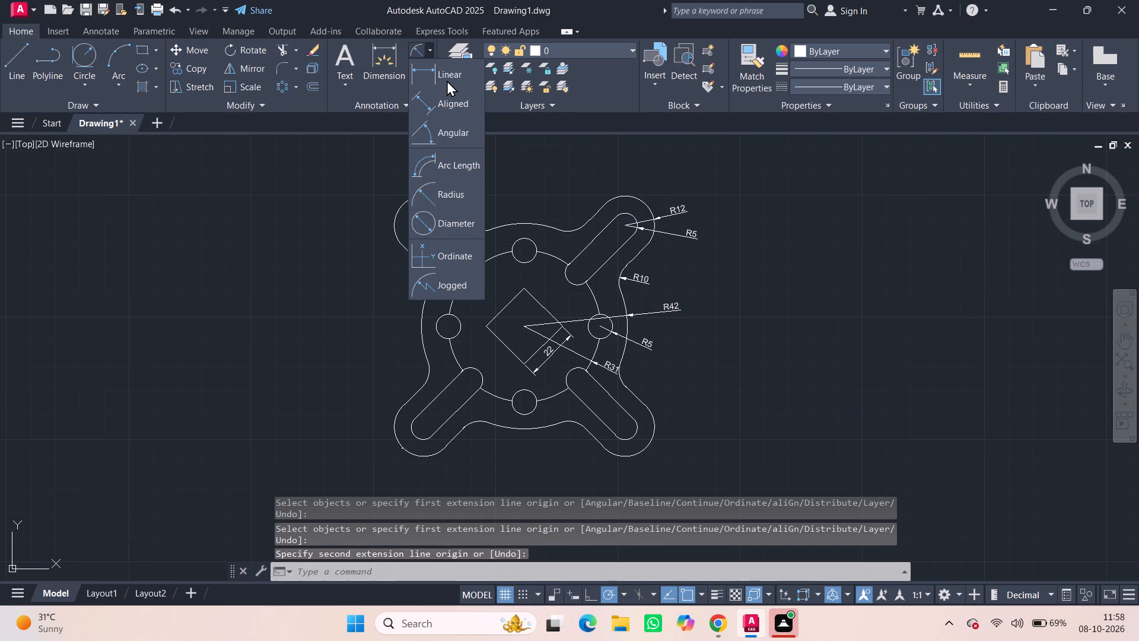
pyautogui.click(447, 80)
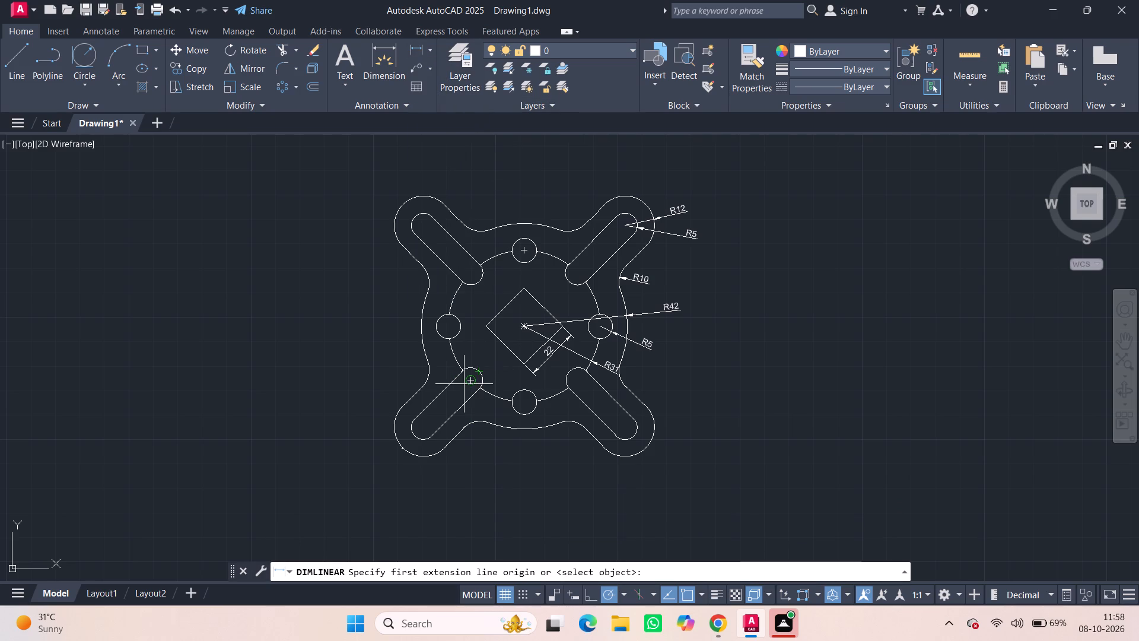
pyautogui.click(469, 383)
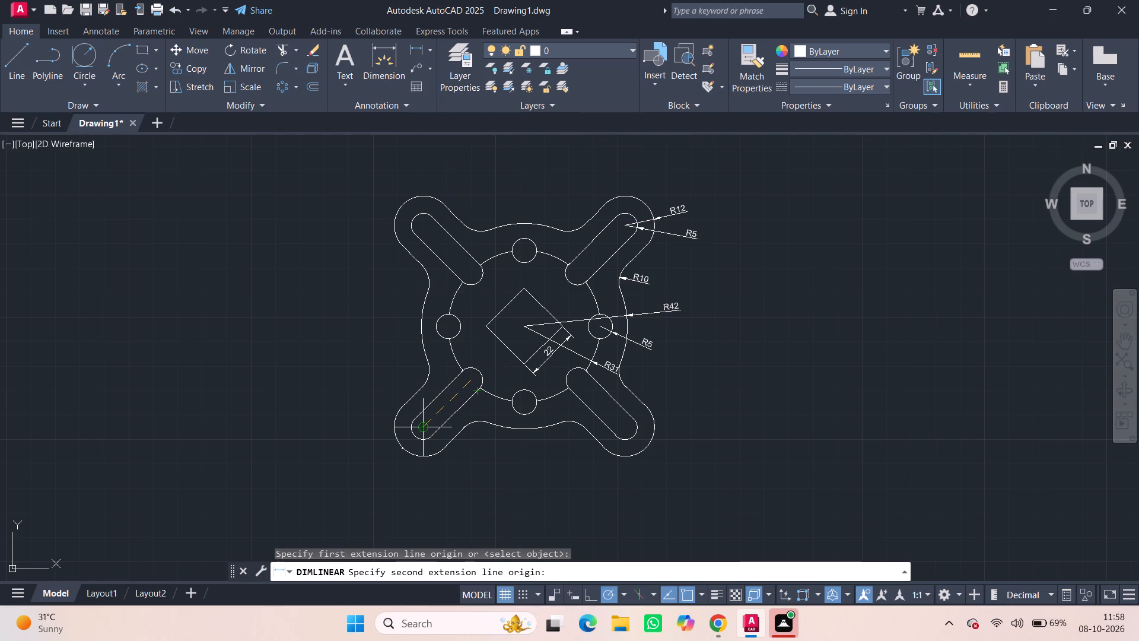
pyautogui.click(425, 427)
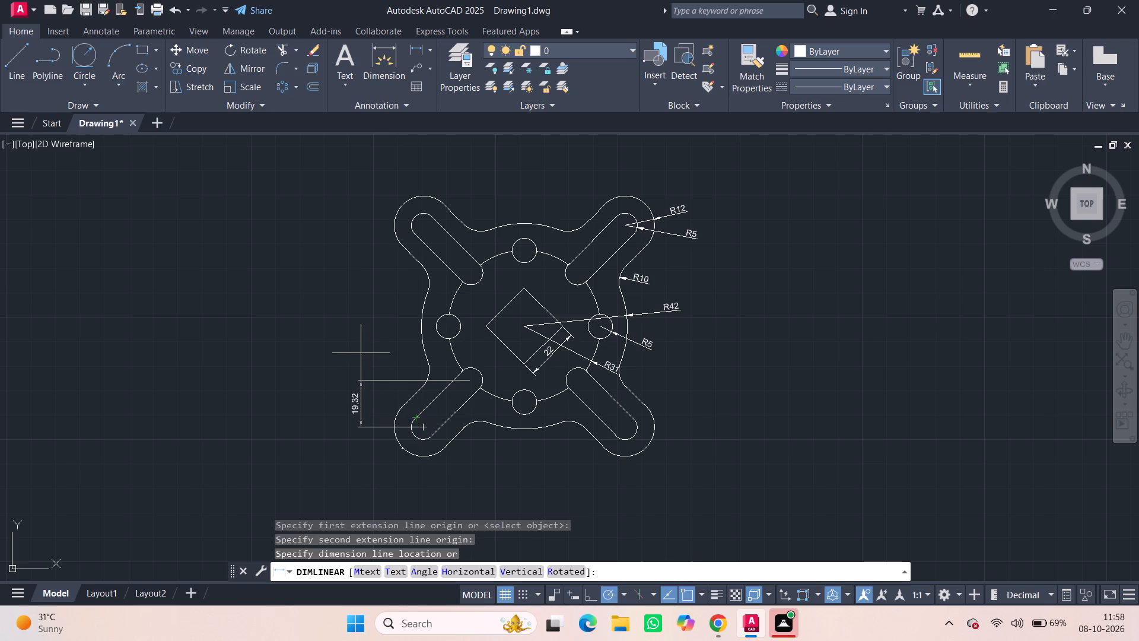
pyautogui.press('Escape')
# Add an aligned dimension between the two end-arc centres of the lower-left slot, placed below the body outline.
pyautogui.click(431, 52)
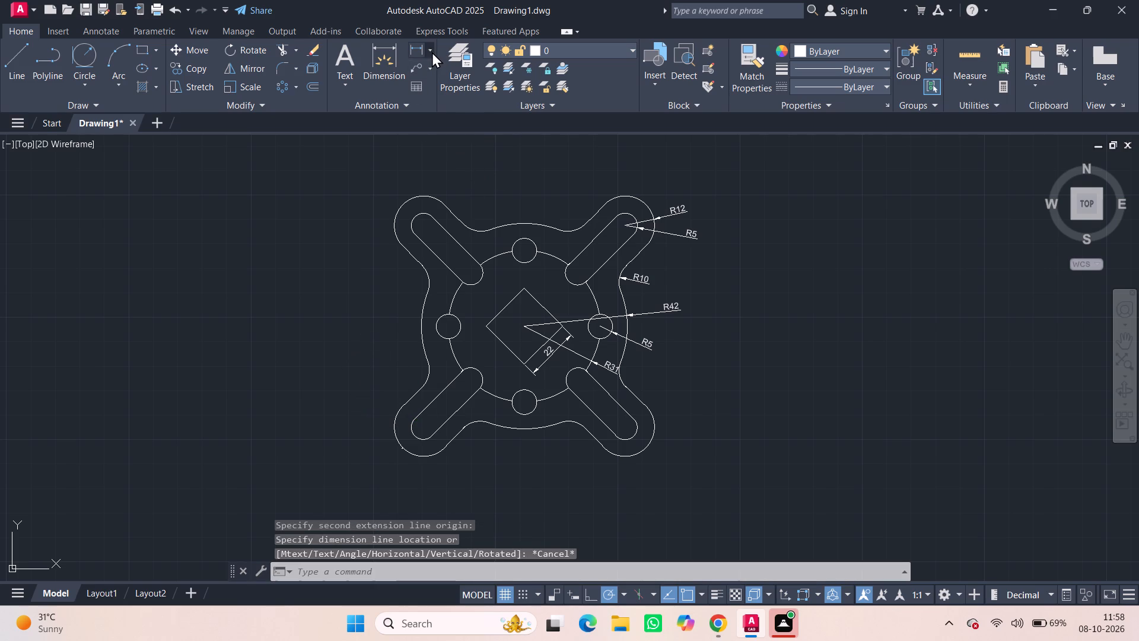
pyautogui.click(448, 105)
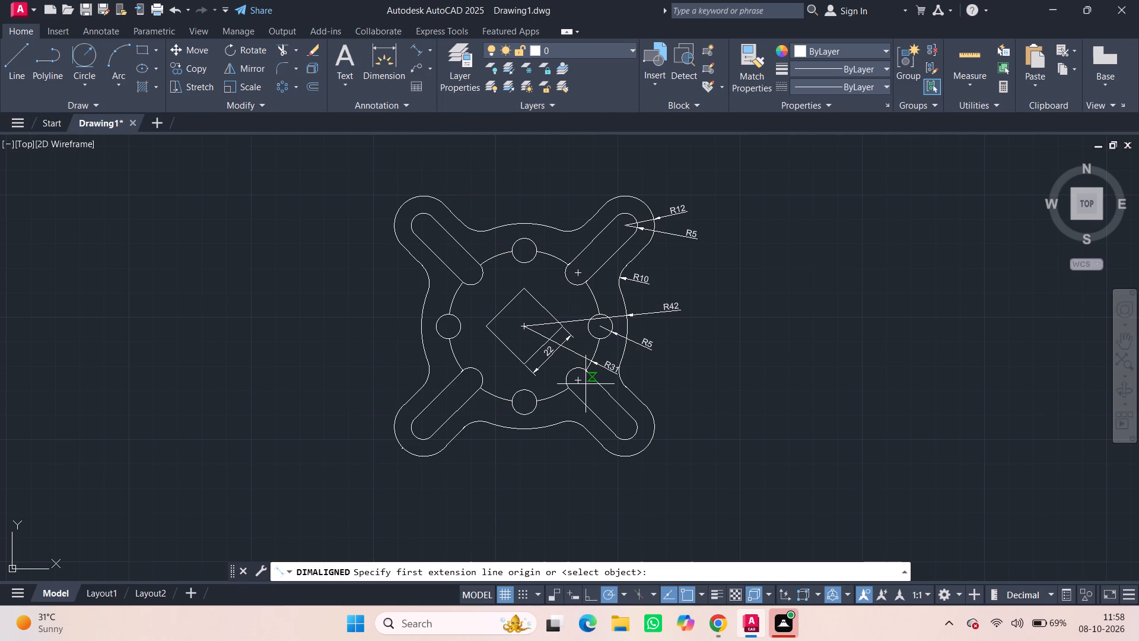
pyautogui.click(465, 383)
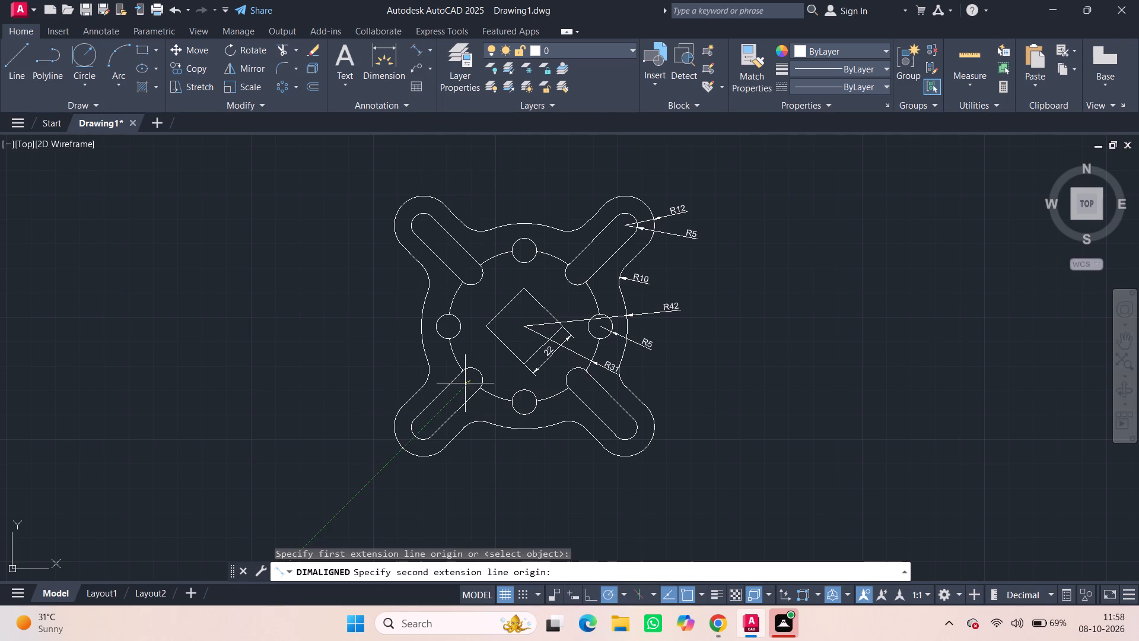
pyautogui.click(419, 427)
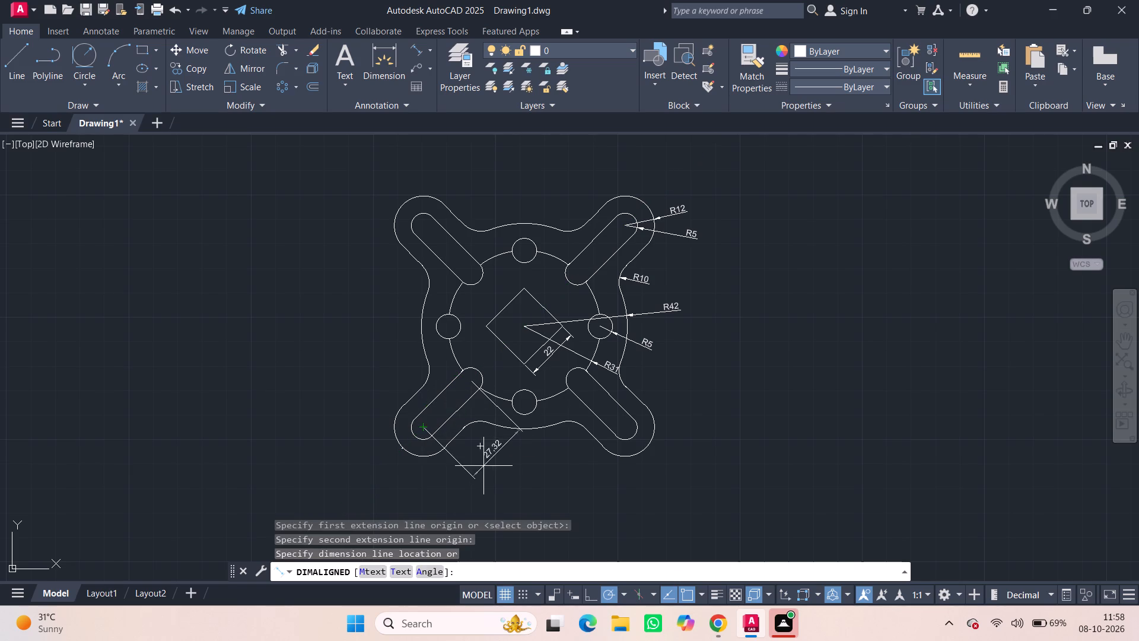
pyautogui.click(494, 476)
# Place the lower-left slot's aligned centre-to-centre dimension below the body and override its text with 28.
pyautogui.doubleClick(497, 461)
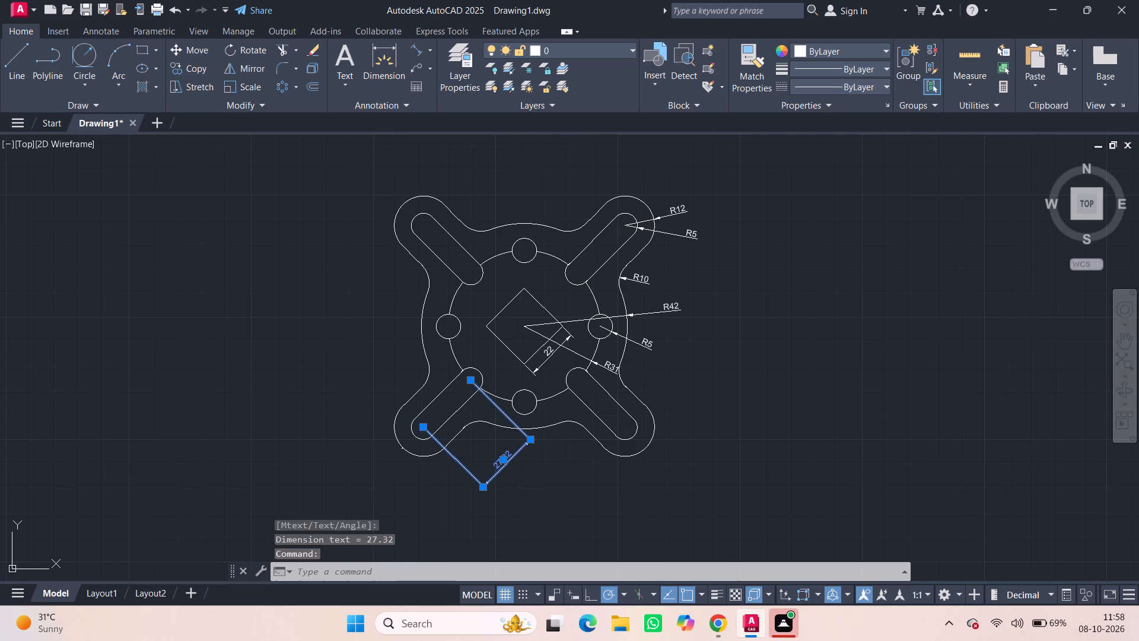
pyautogui.rightClick(494, 462)
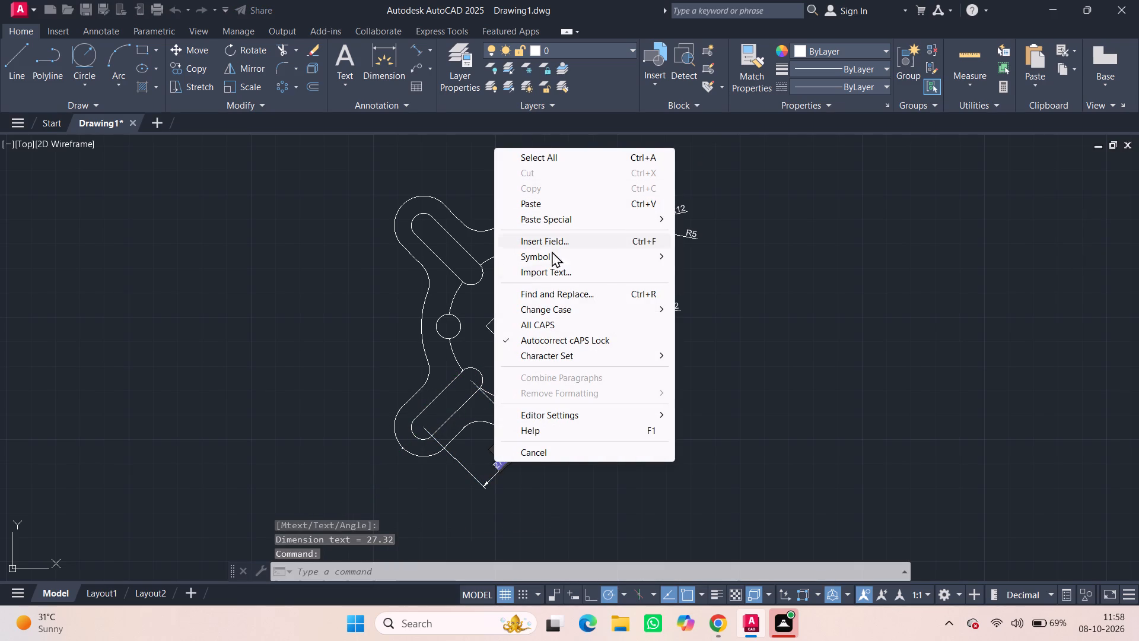
pyautogui.click(554, 446)
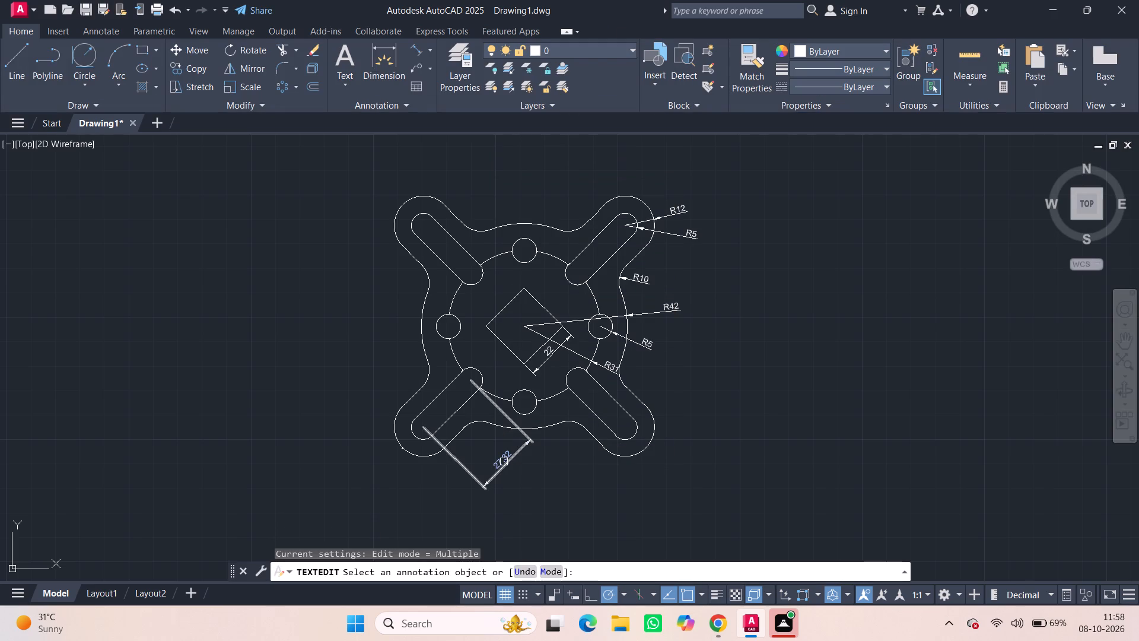
pyautogui.click(504, 462)
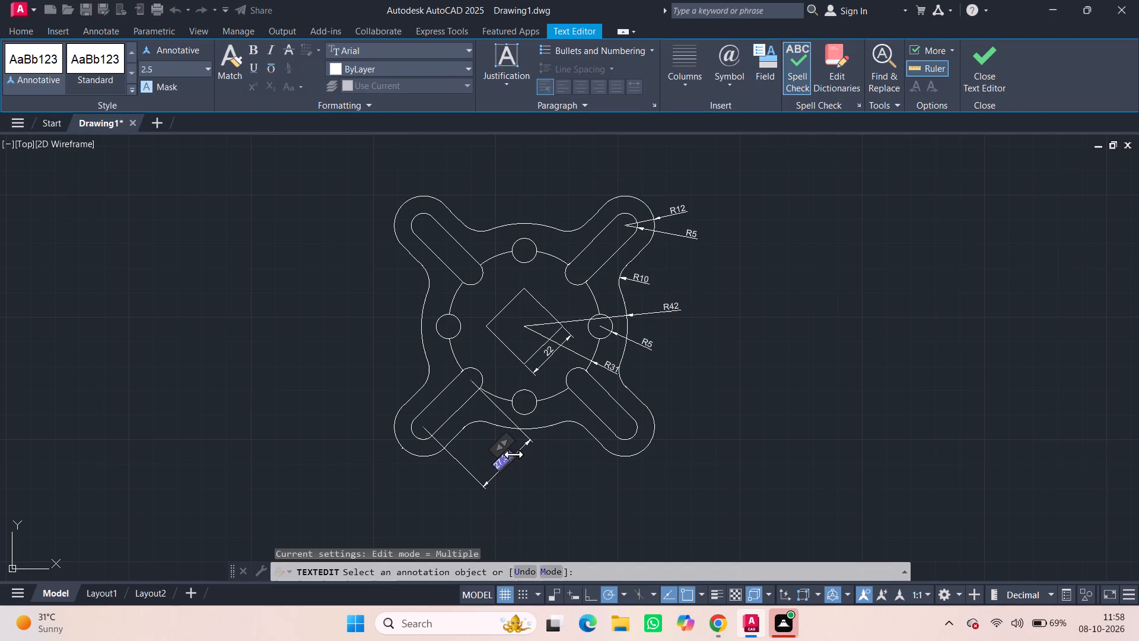
pyautogui.press('BackSpace')
pyautogui.press('BackSpace')
pyautogui.press('BackSpace')
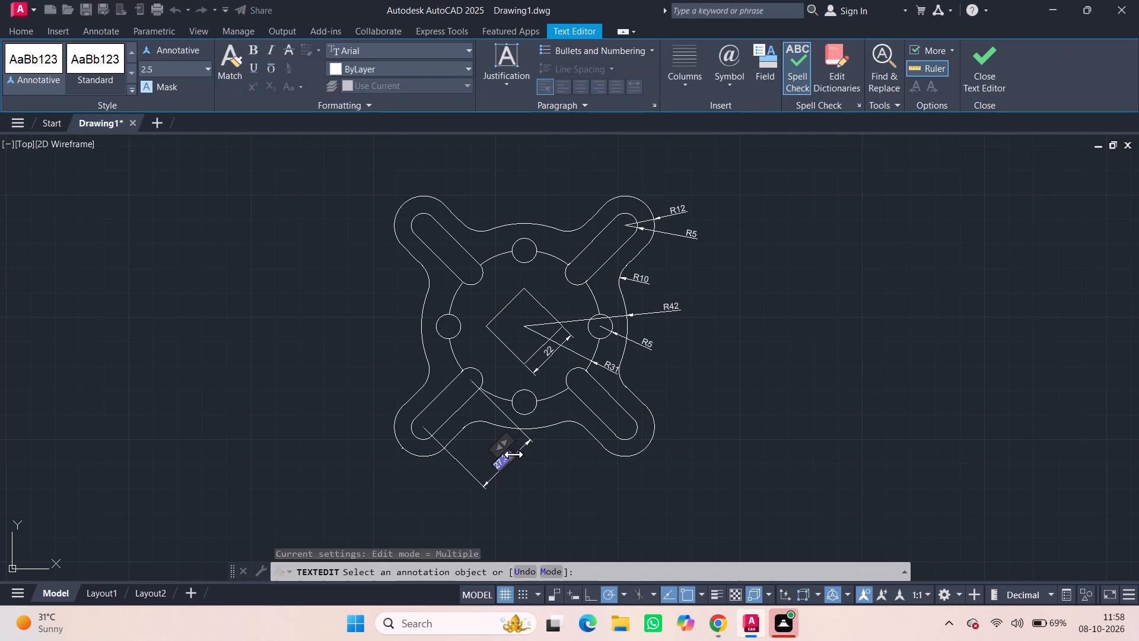
pyautogui.scroll(3, 502, 465)
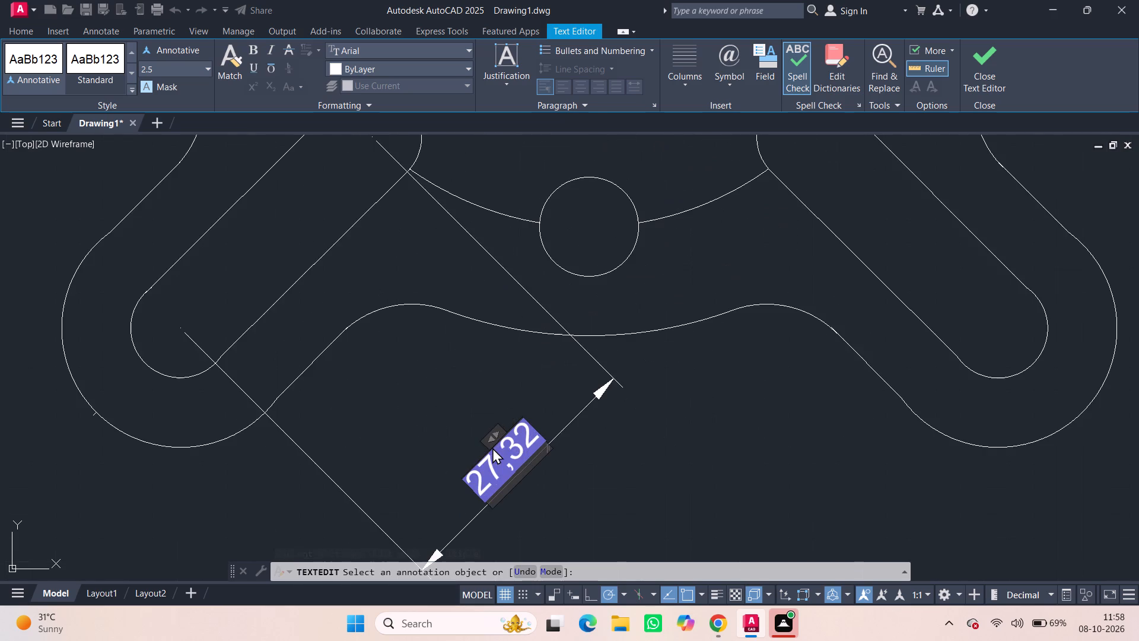
pyautogui.click(524, 426)
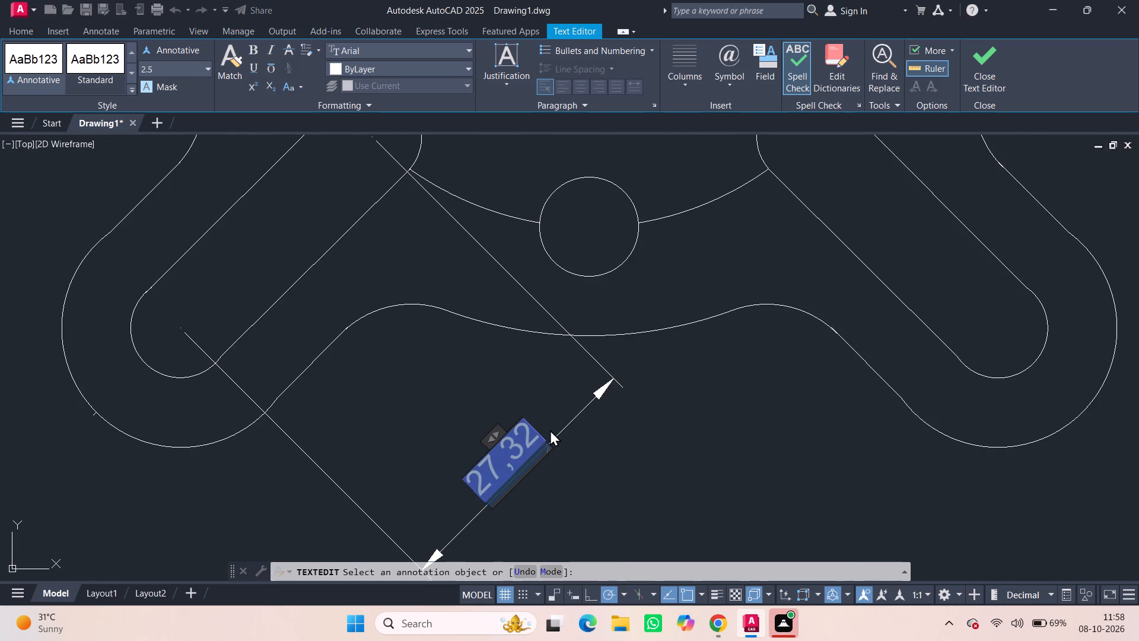
pyautogui.click(532, 430)
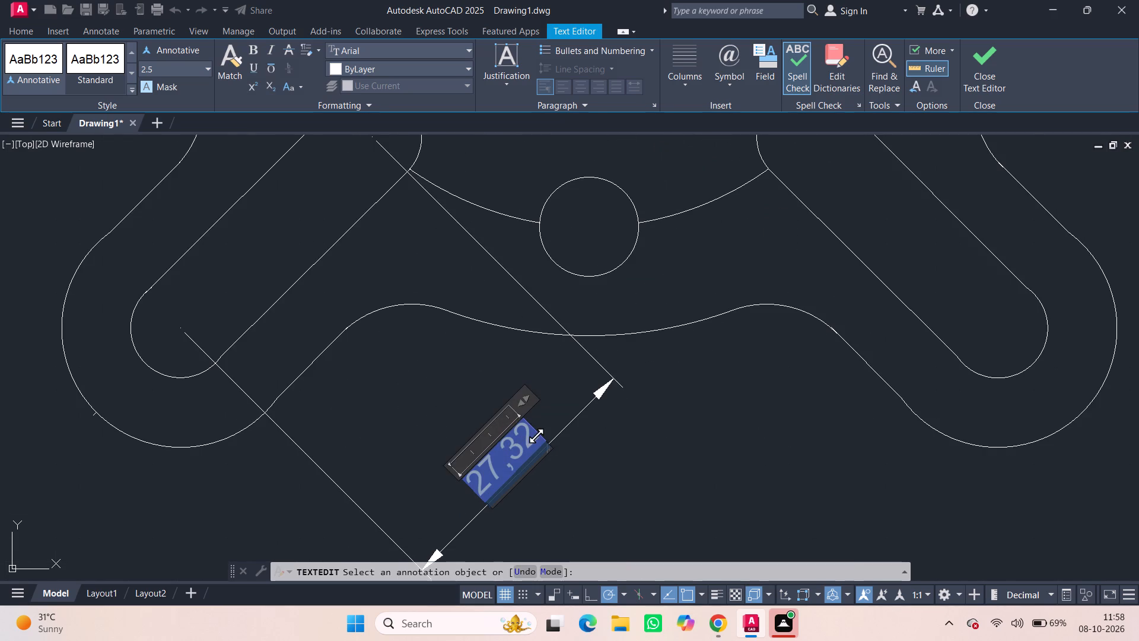
pyautogui.doubleClick(537, 437)
pyautogui.click(513, 452)
pyautogui.click(470, 473)
pyautogui.press('Delete')
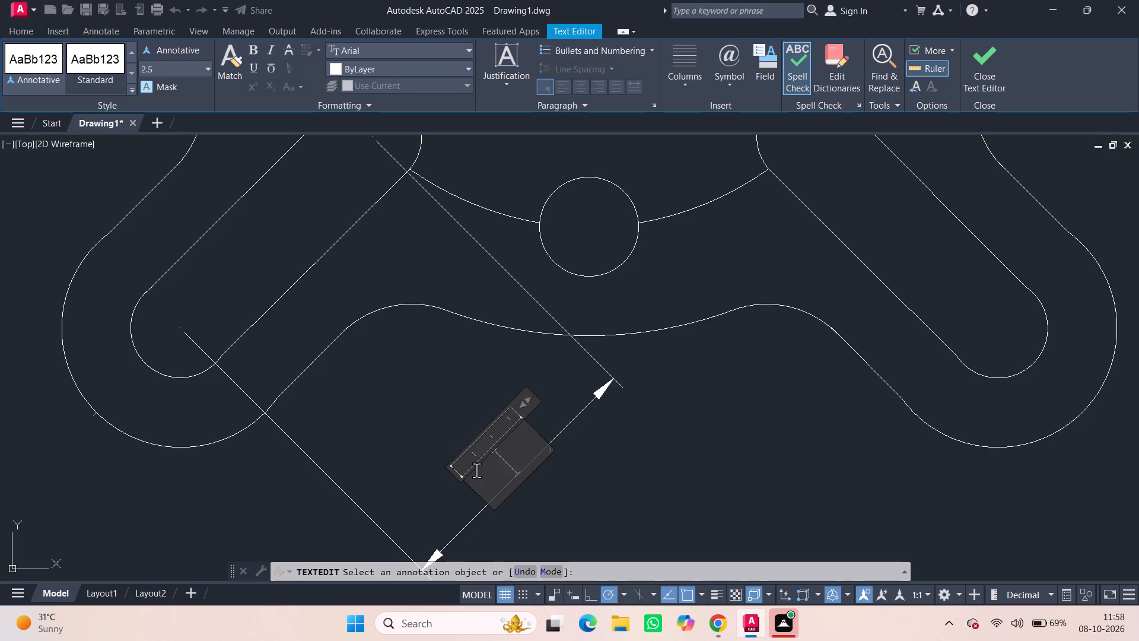
pyautogui.write('28')
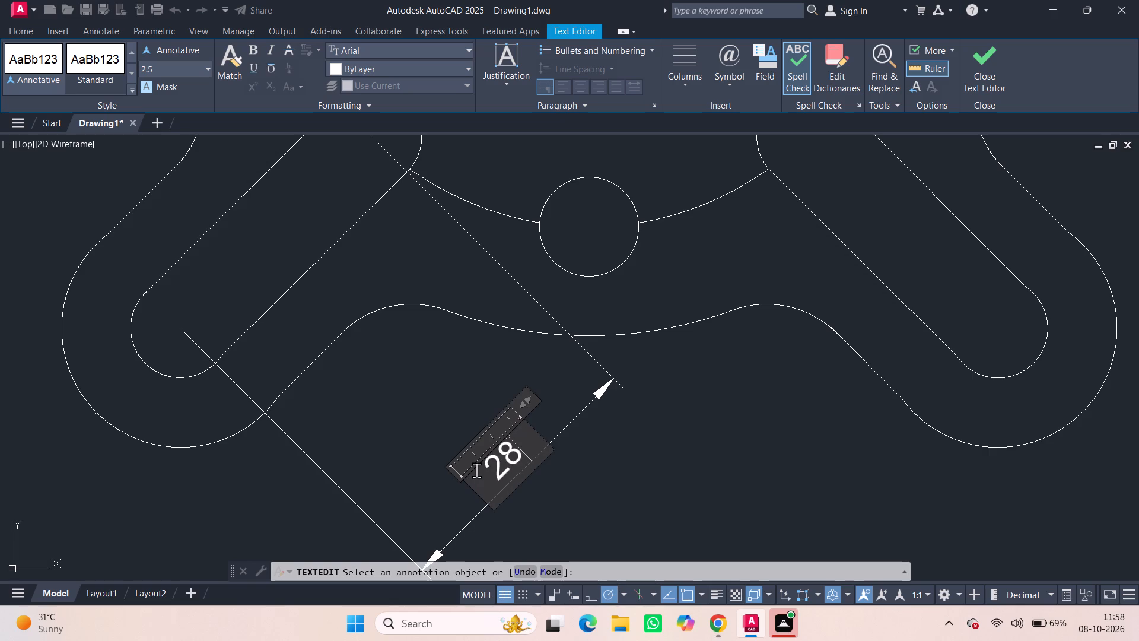
pyautogui.press('Return')
pyautogui.scroll(-2, 476, 408)
pyautogui.click(992, 72)
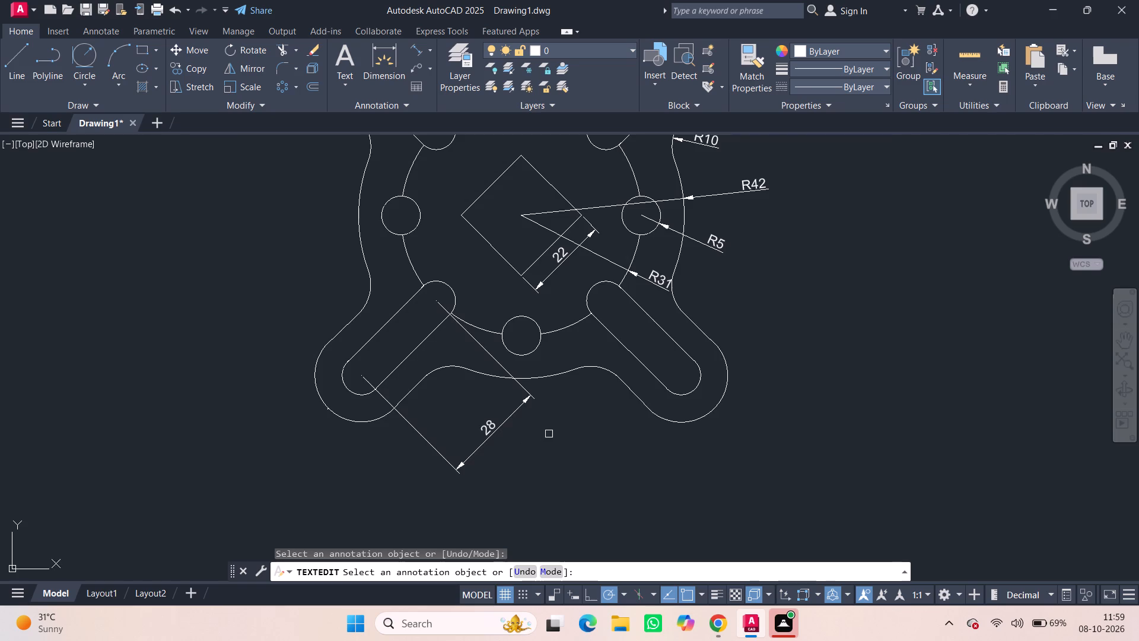
pyautogui.scroll(-1, 550, 434)
pyautogui.moveTo(579, 421); pyautogui.dragTo(516, 496, button='middle')
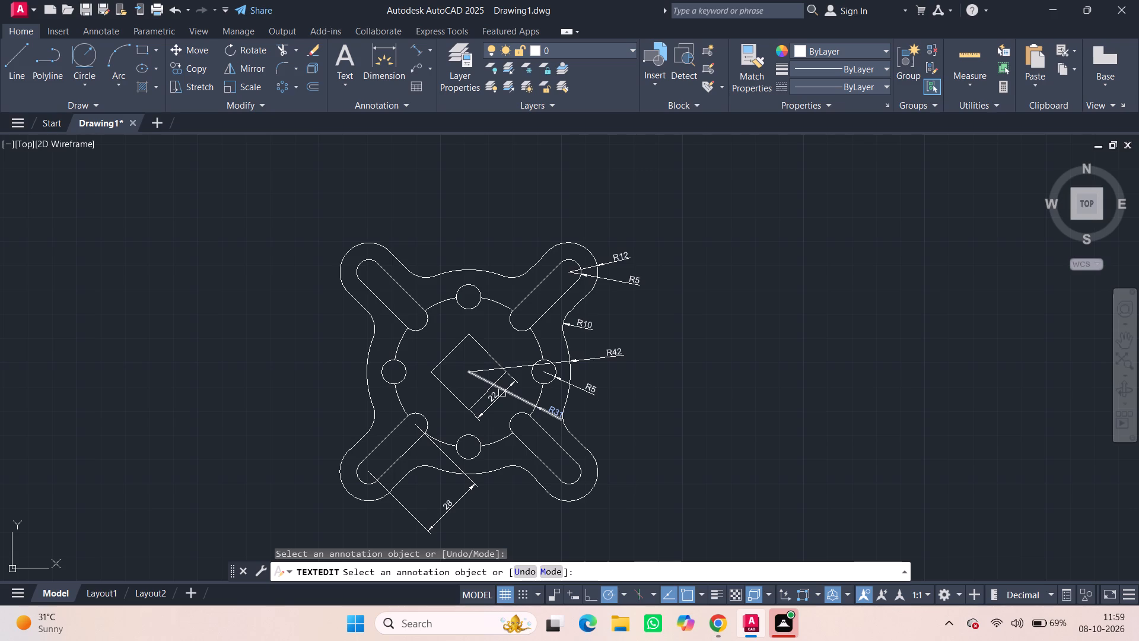
pyautogui.moveTo(488, 396); pyautogui.dragTo(510, 342, button='middle')
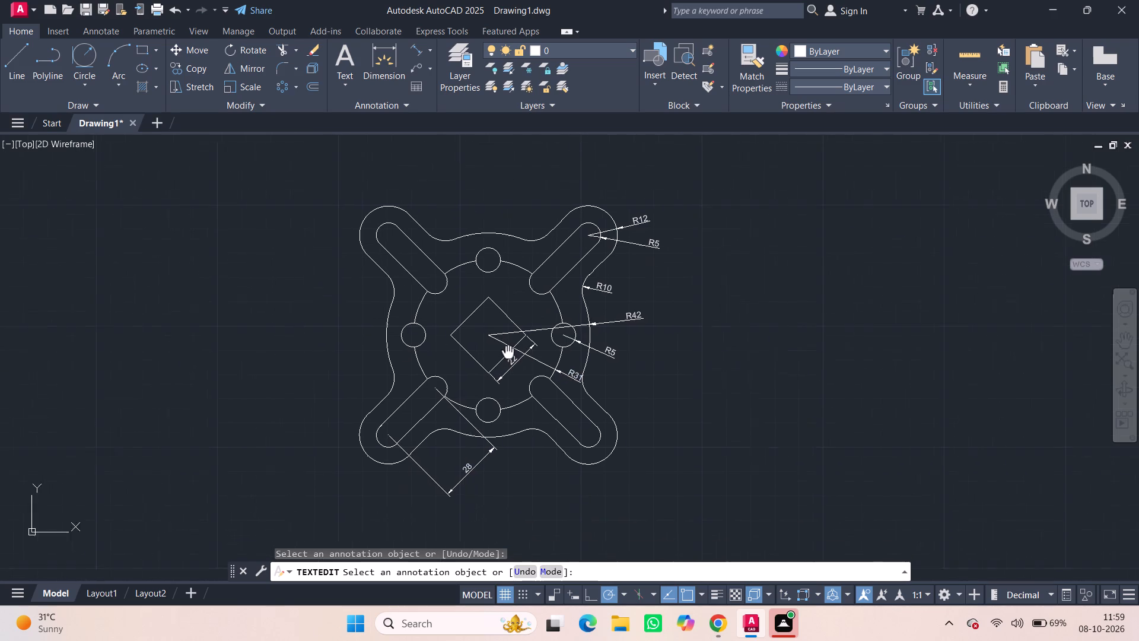
pyautogui.moveTo(510, 342); pyautogui.dragTo(502, 313, button='middle')
pyautogui.moveTo(295, 300); pyautogui.dragTo(295, 316, button='middle')
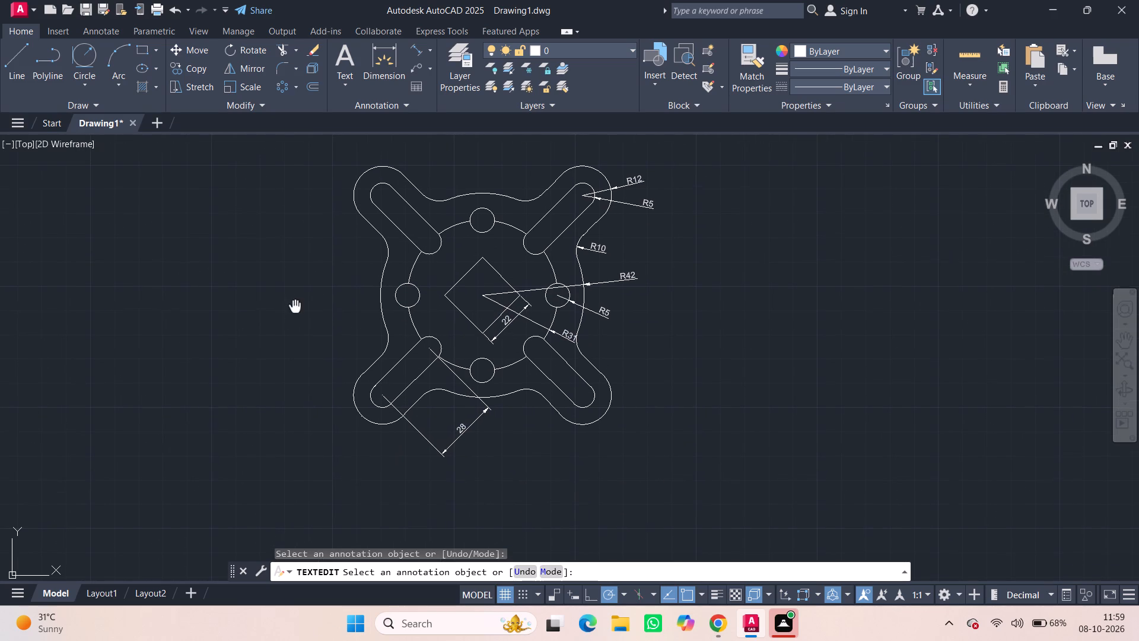
pyautogui.moveTo(295, 316); pyautogui.dragTo(287, 349, button='middle')
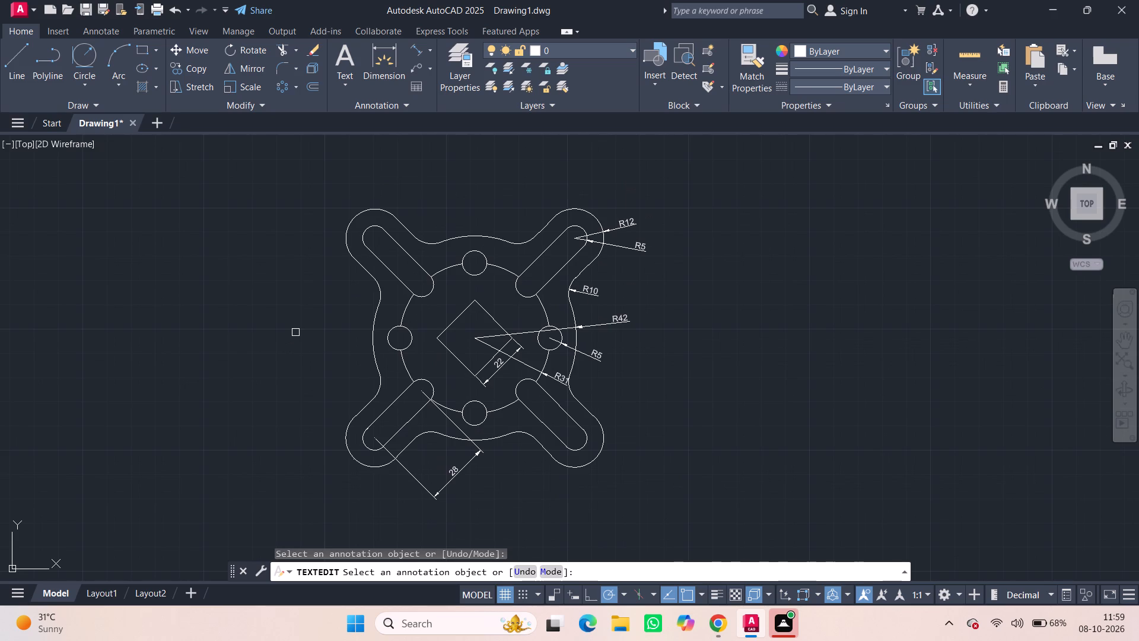
pyautogui.press('Escape')
pyautogui.press('Escape')
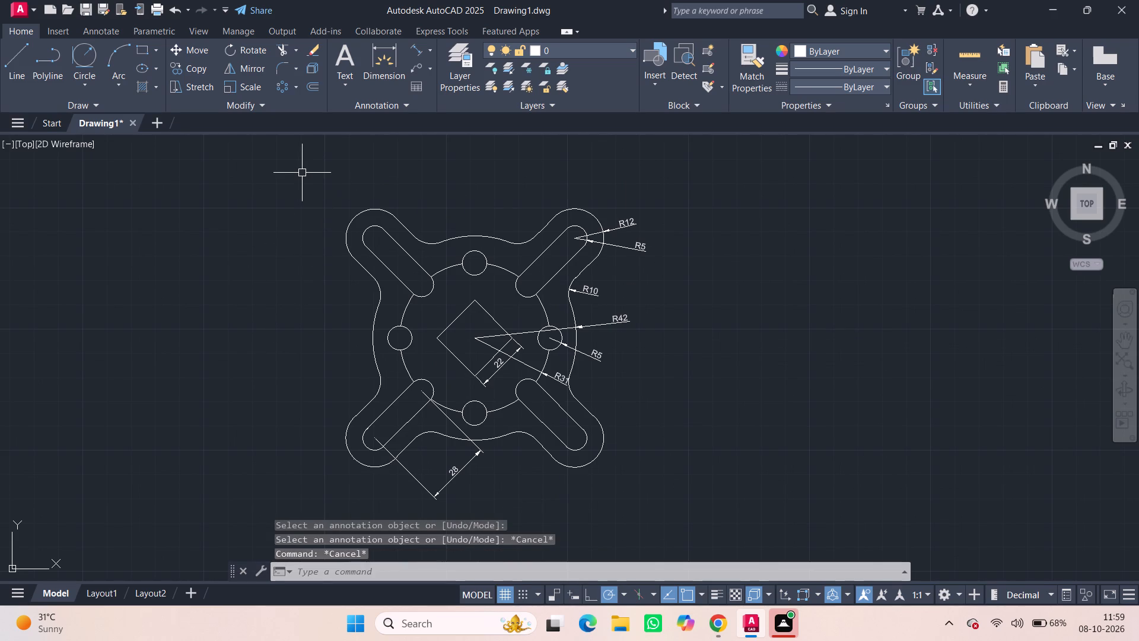
# Save the drawing in Documents as Drawing1.DWG in AutoCAD 2018 format and dismiss the web and mobile notice.
pyautogui.hotkey('ctrl', 's')
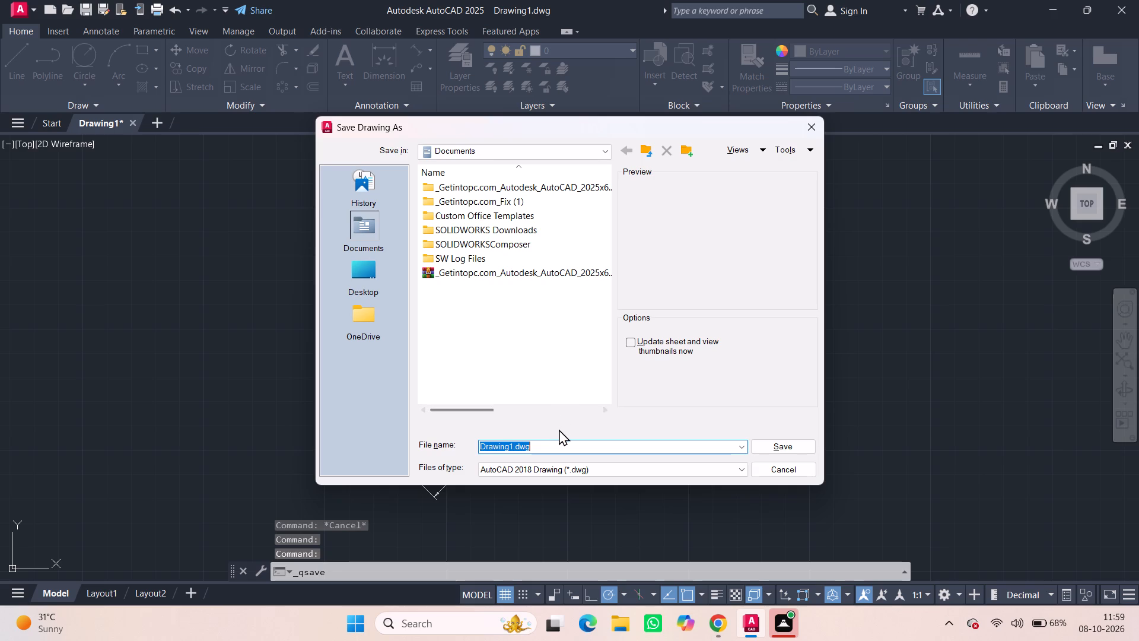
pyautogui.click(533, 446)
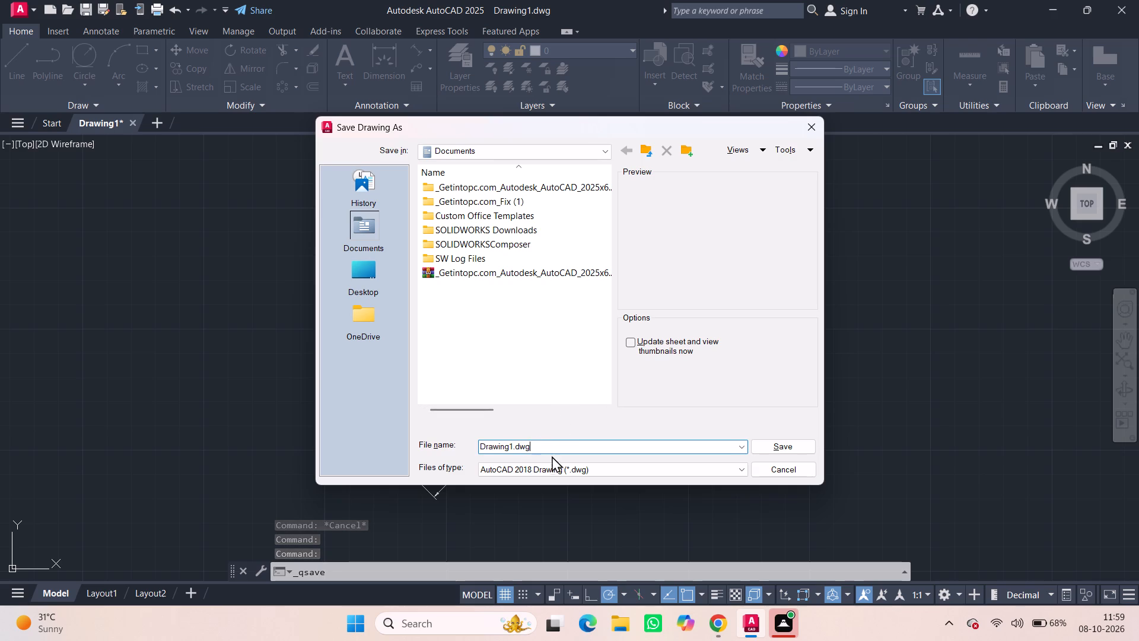
pyautogui.press('BackSpace')
pyautogui.press('BackSpace')
pyautogui.press('BackSpace')
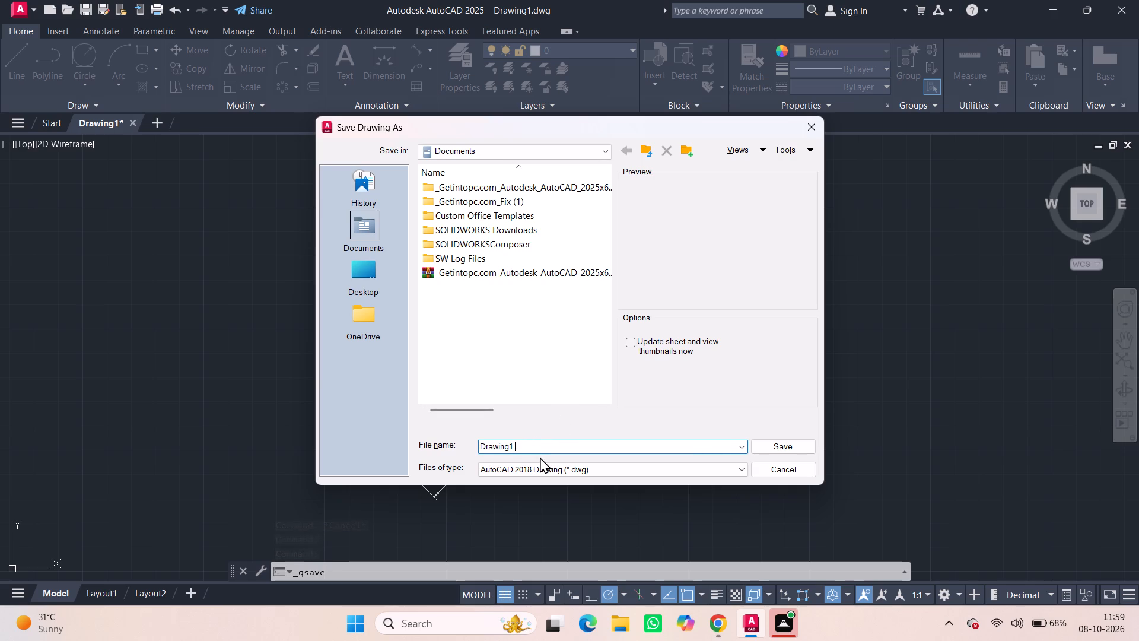
pyautogui.write('DWG')
pyautogui.click(775, 442)
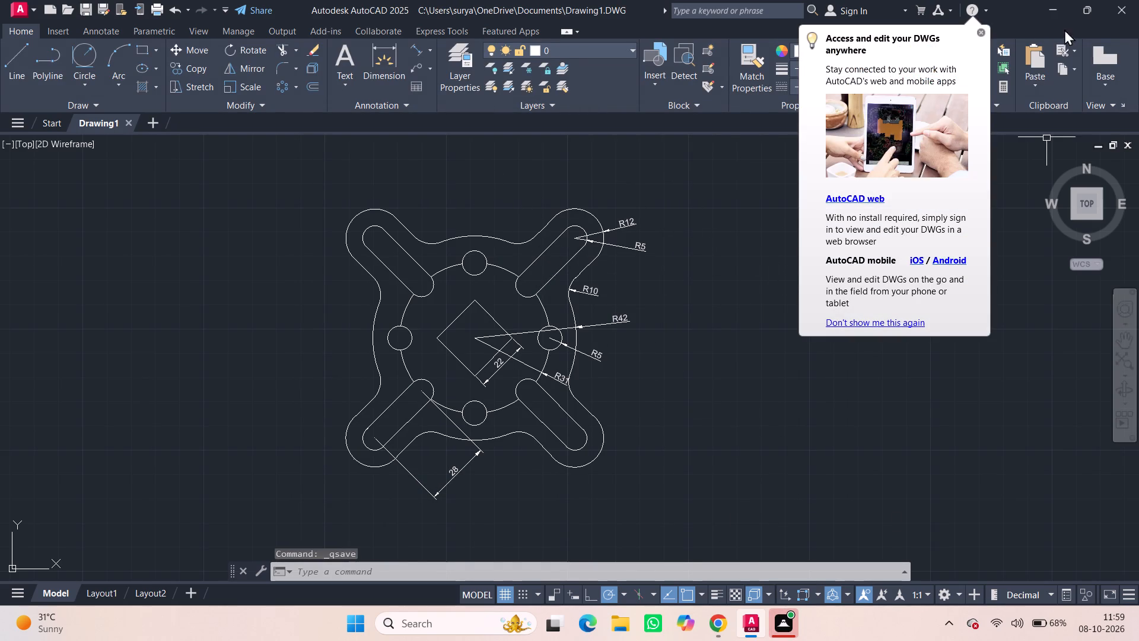
pyautogui.click(981, 31)
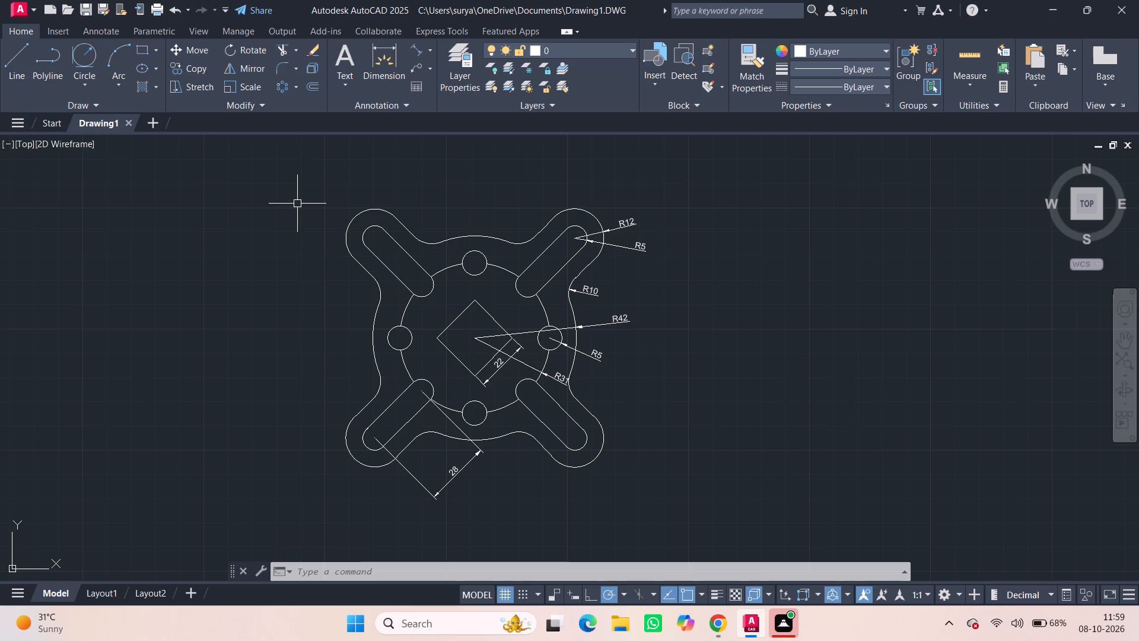
# Set up a plot with DWG To PDF.pc3, a window area enclosing the whole dimensioned part, and landscape orientation.
pyautogui.write('PLOT')
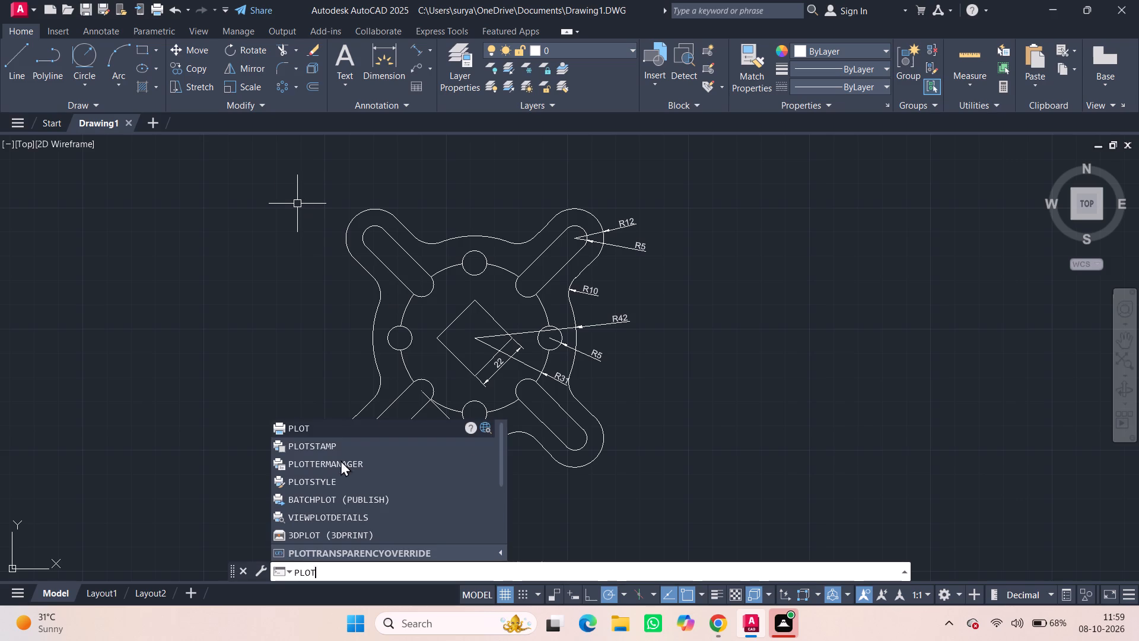
pyautogui.click(327, 423)
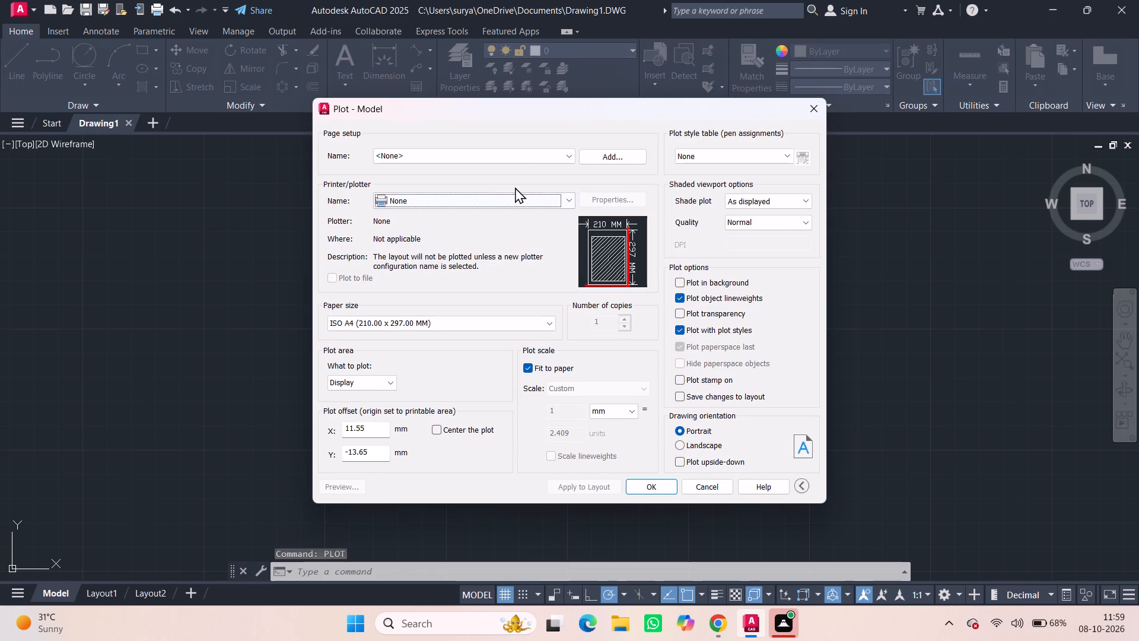
pyautogui.click(495, 202)
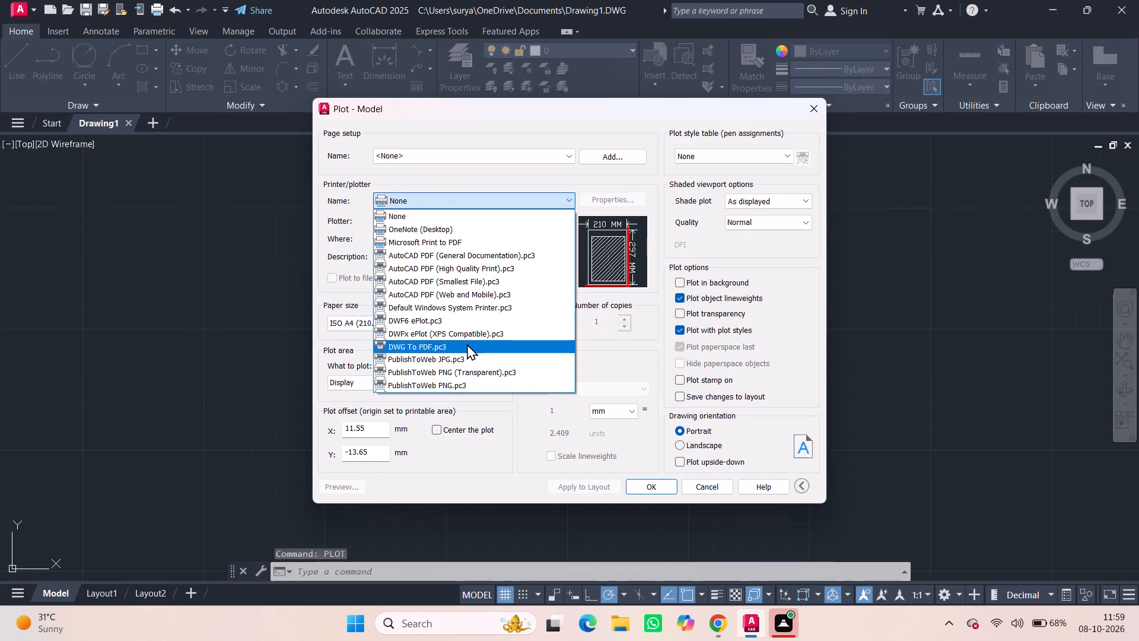
pyautogui.click(467, 344)
pyautogui.click(345, 385)
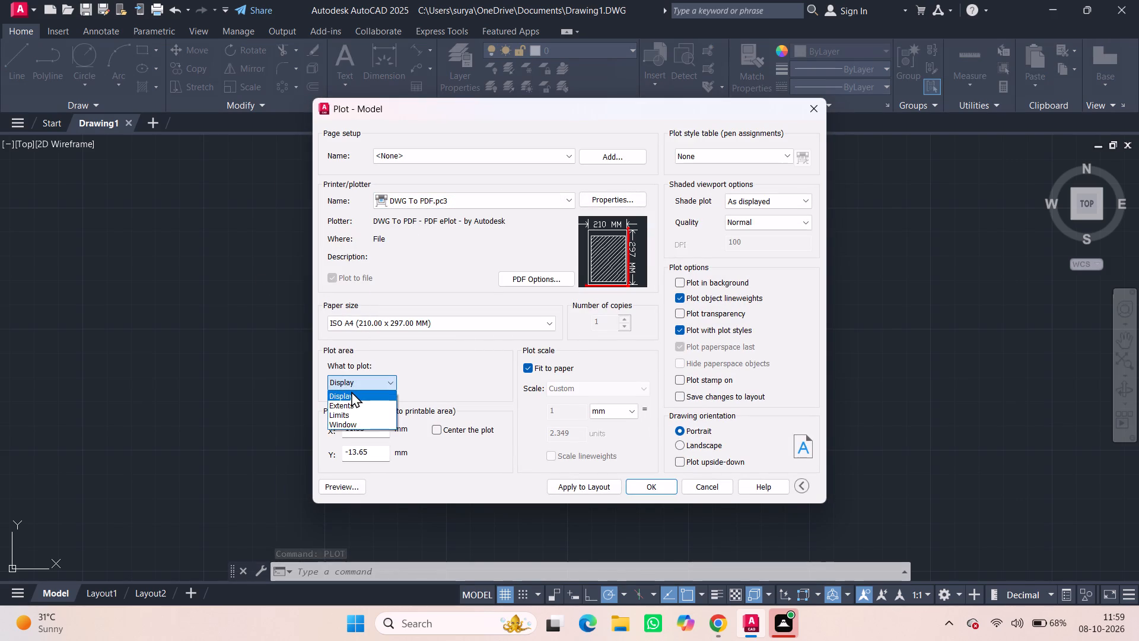
pyautogui.click(367, 422)
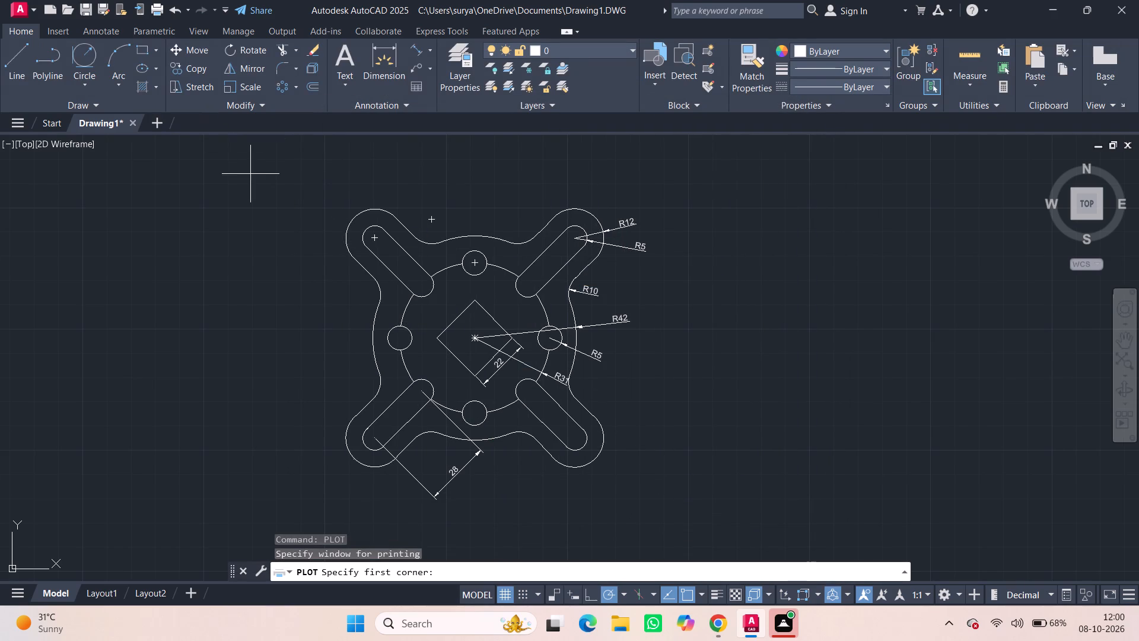
pyautogui.click(263, 171)
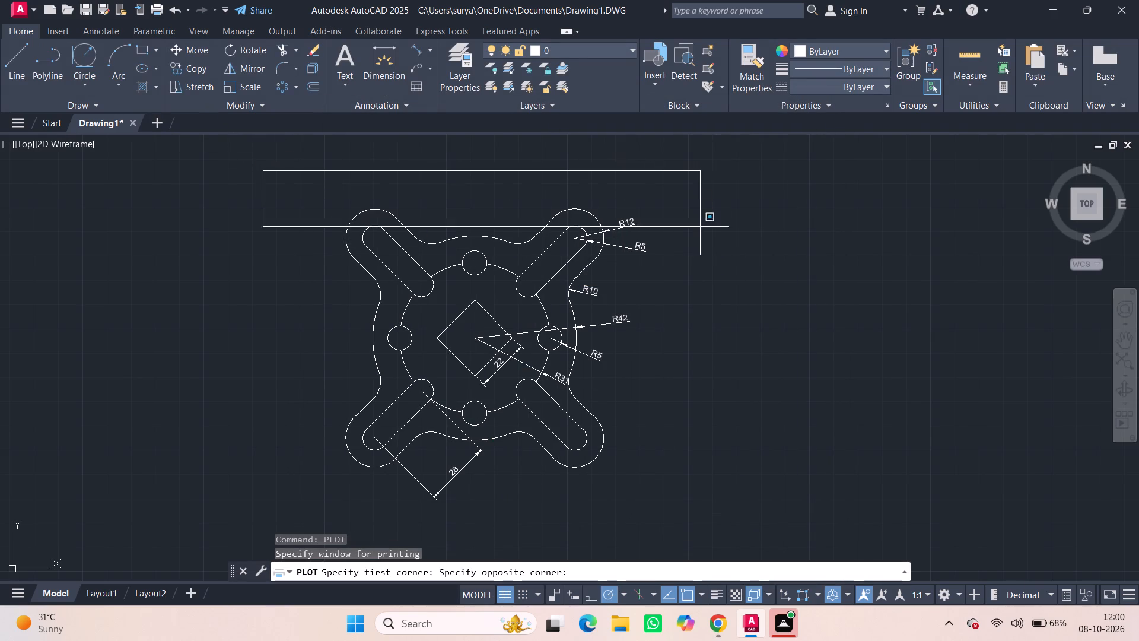
pyautogui.click(721, 523)
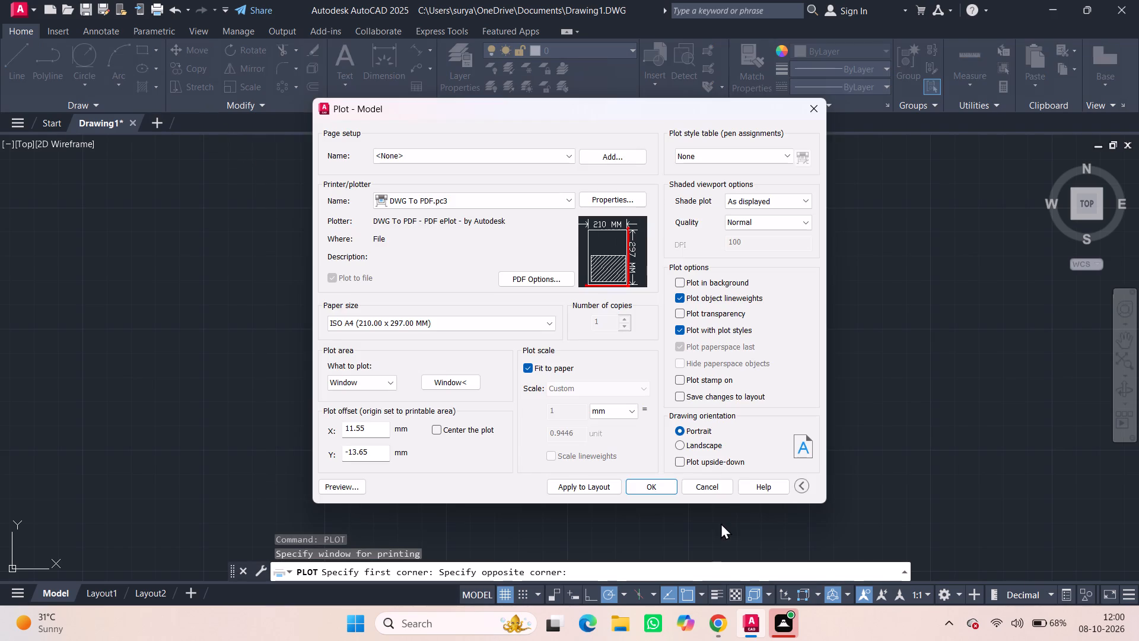
pyautogui.click(696, 445)
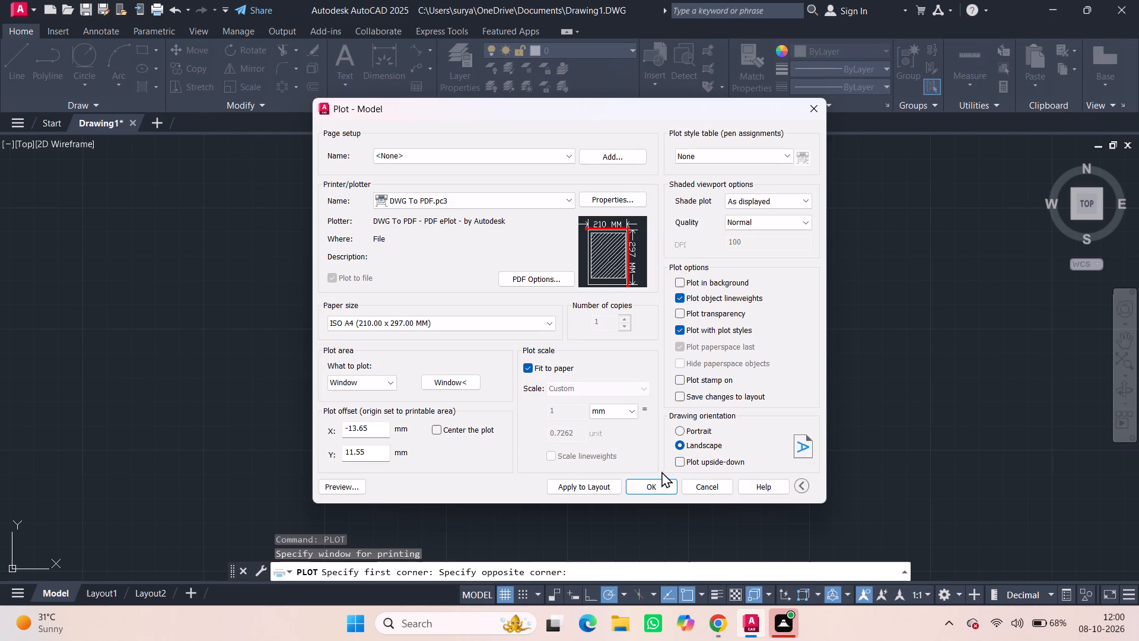
# Plot the drawing to a PDF named Drawing1-PDF in the Documents folder and return from the PDF viewer to AutoCAD.
pyautogui.click(663, 486)
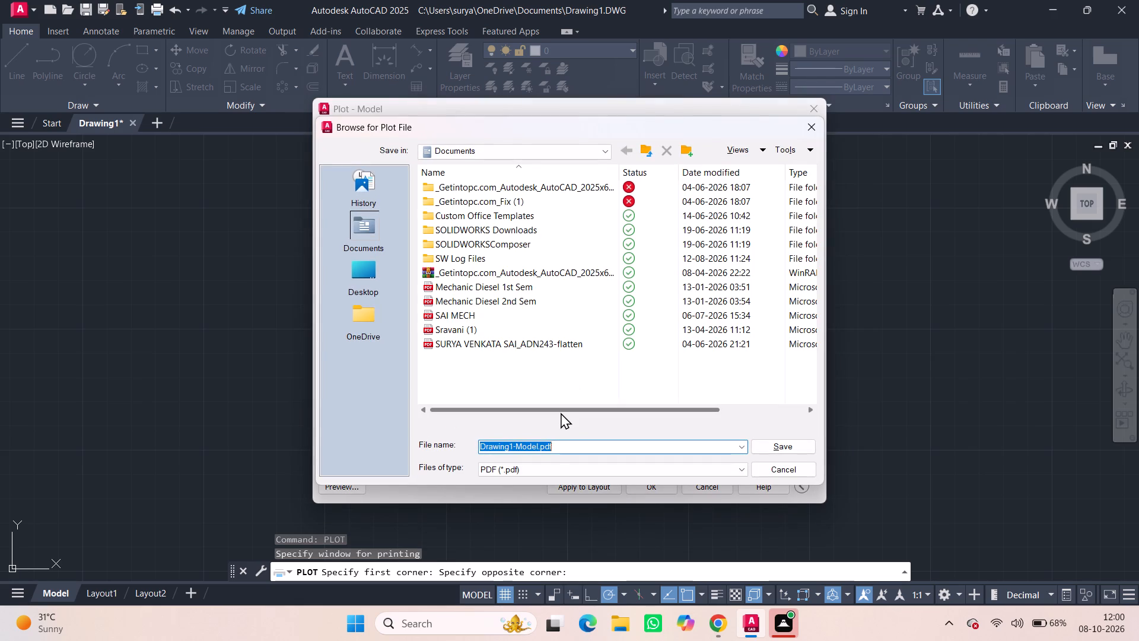
pyautogui.click(560, 448)
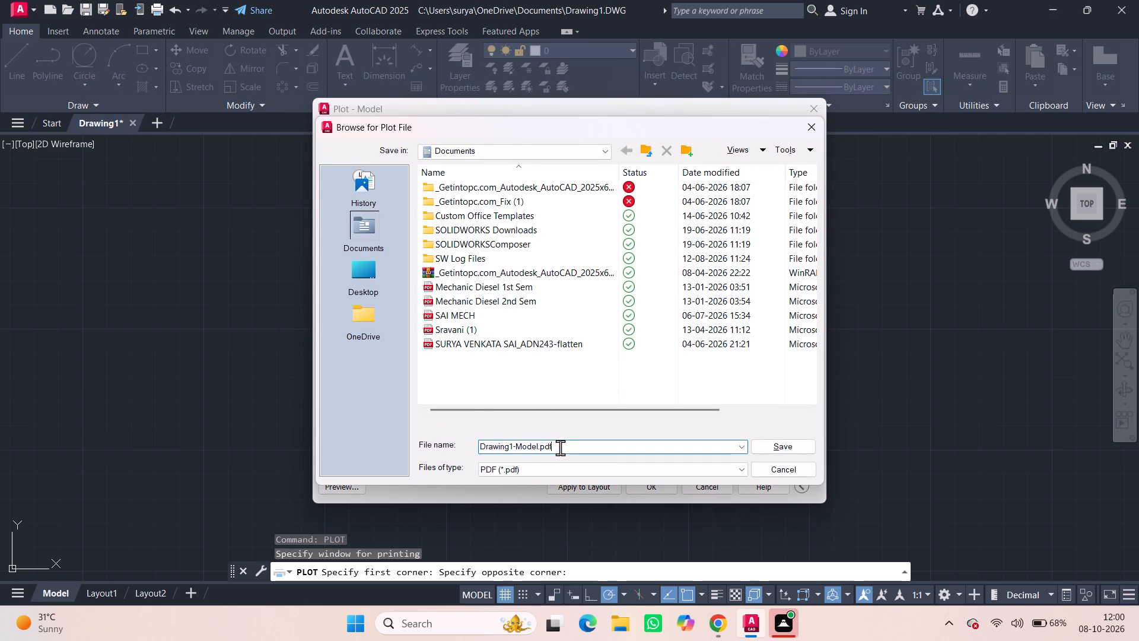
pyautogui.click(541, 442)
pyautogui.click(561, 443)
pyautogui.press('BackSpace')
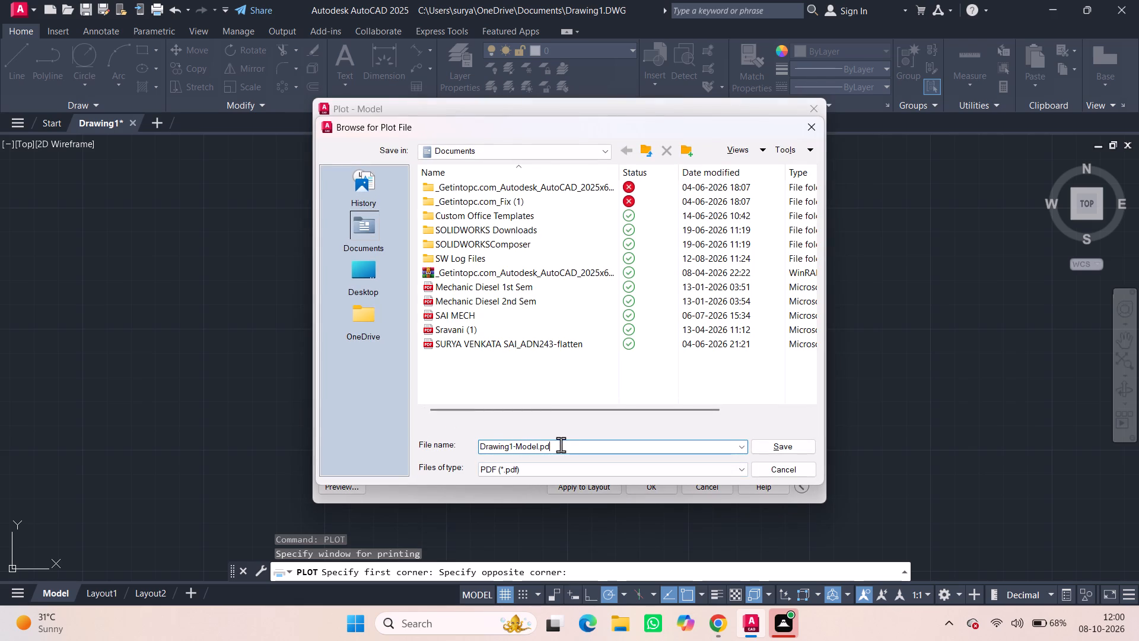
pyautogui.press('BackSpace')
pyautogui.press('BackSpace')
pyautogui.press('BackSpace')
pyautogui.press('BackSpace')
pyautogui.press('BackSpace')
pyautogui.press('BackSpace')
pyautogui.press('BackSpace')
pyautogui.press('BackSpace')
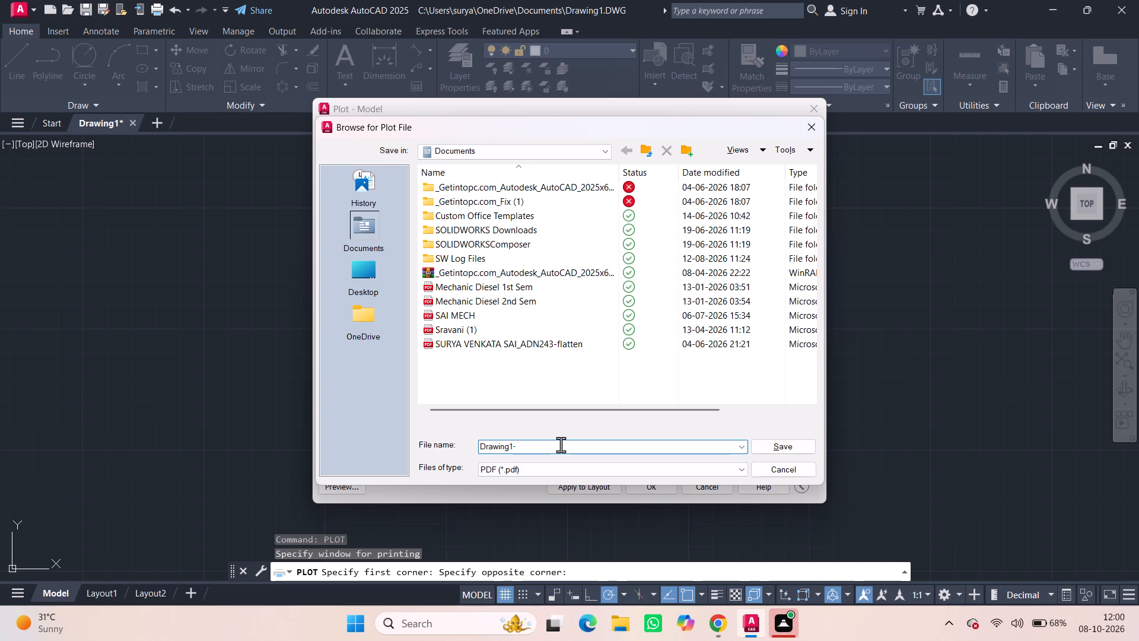
pyautogui.write('PDF')
pyautogui.click(800, 452)
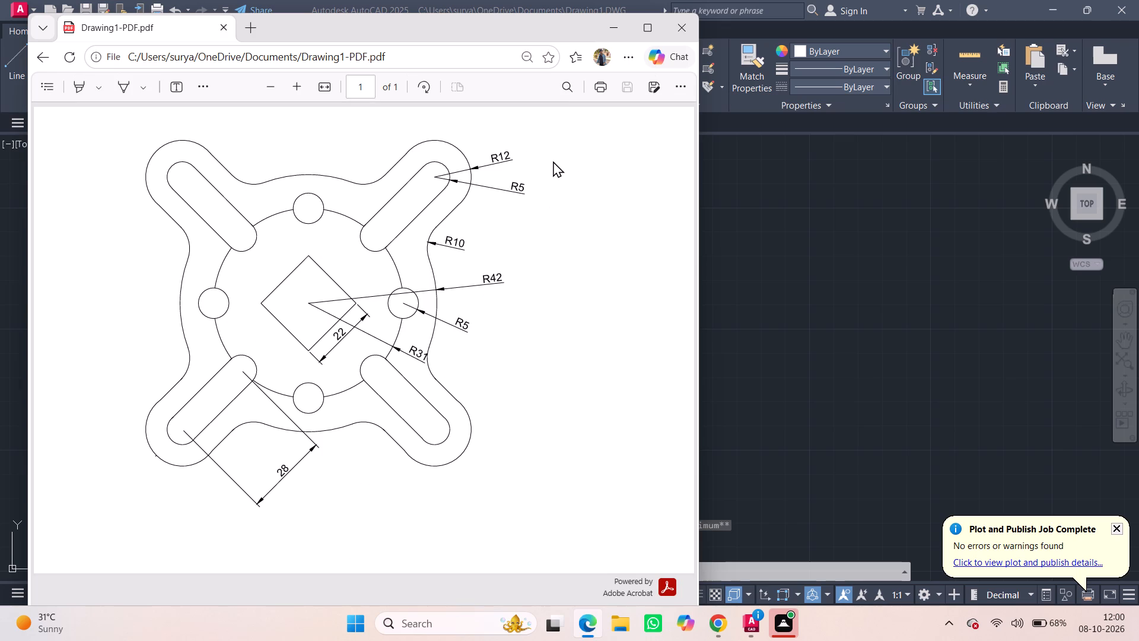
pyautogui.click(597, 26)
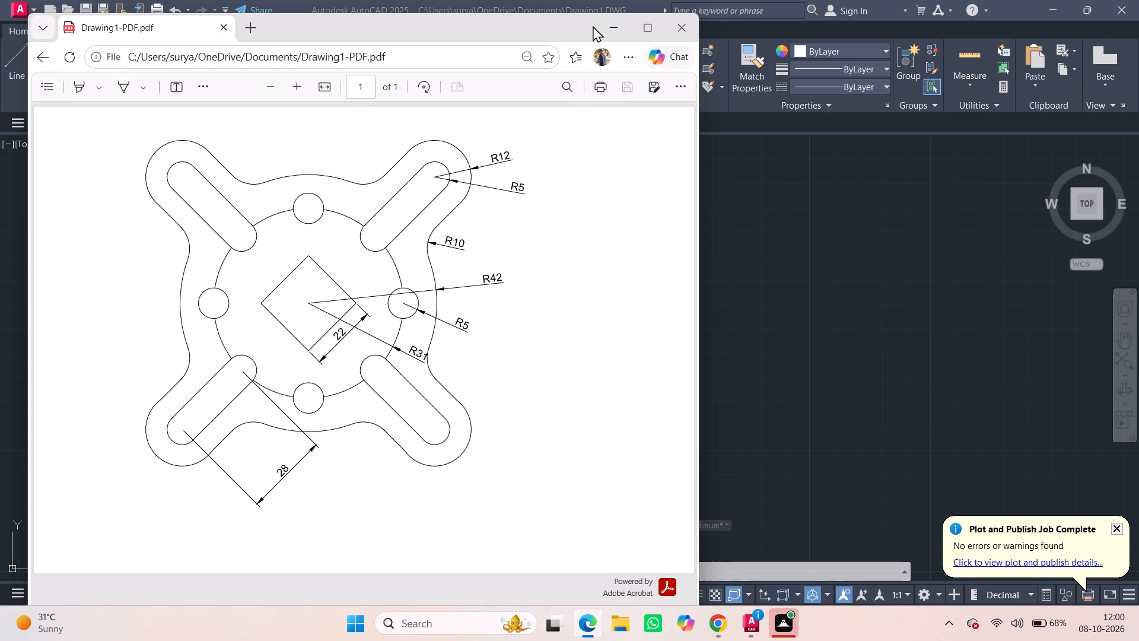
pyautogui.click(592, 11)
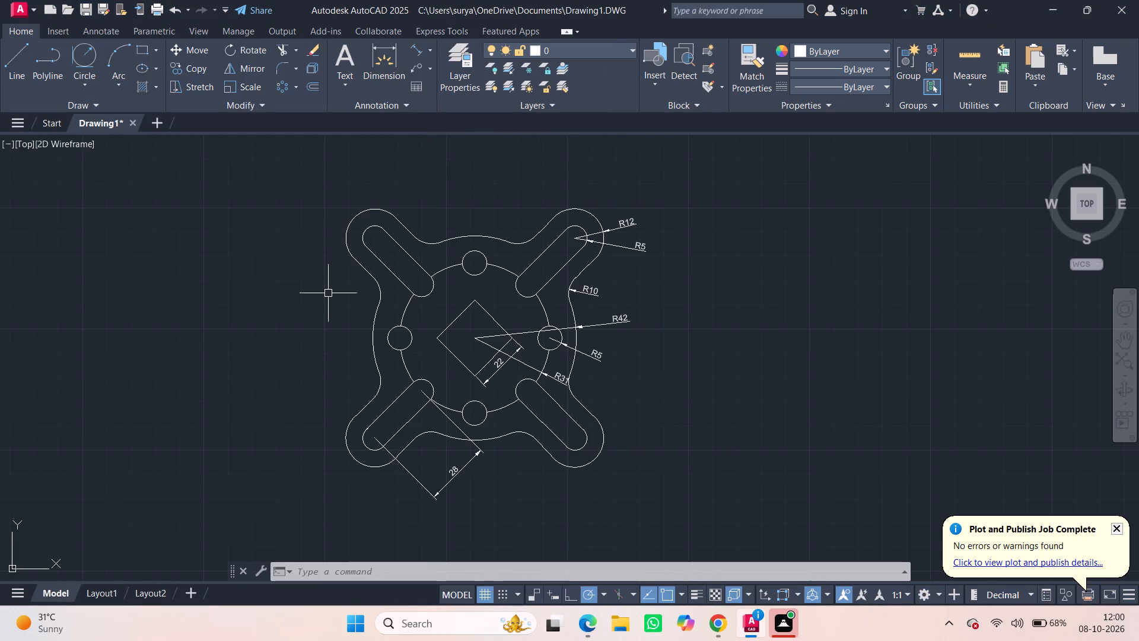
# Turn off the command log file with LOGFILEOFF.
pyautogui.write('LOGH')
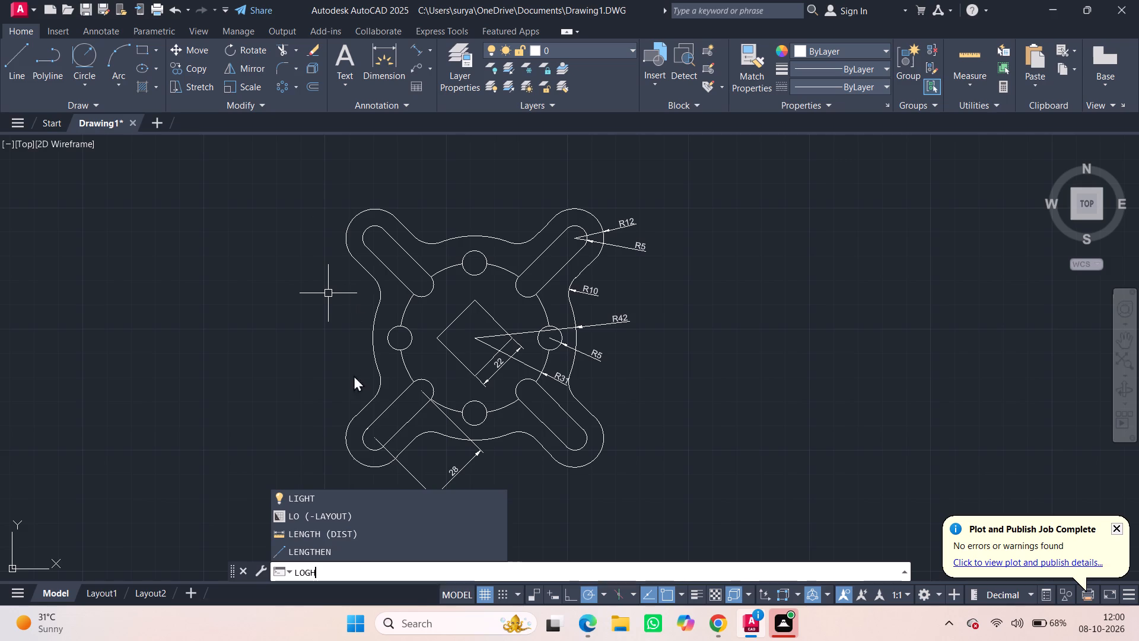
pyautogui.press('BackSpace')
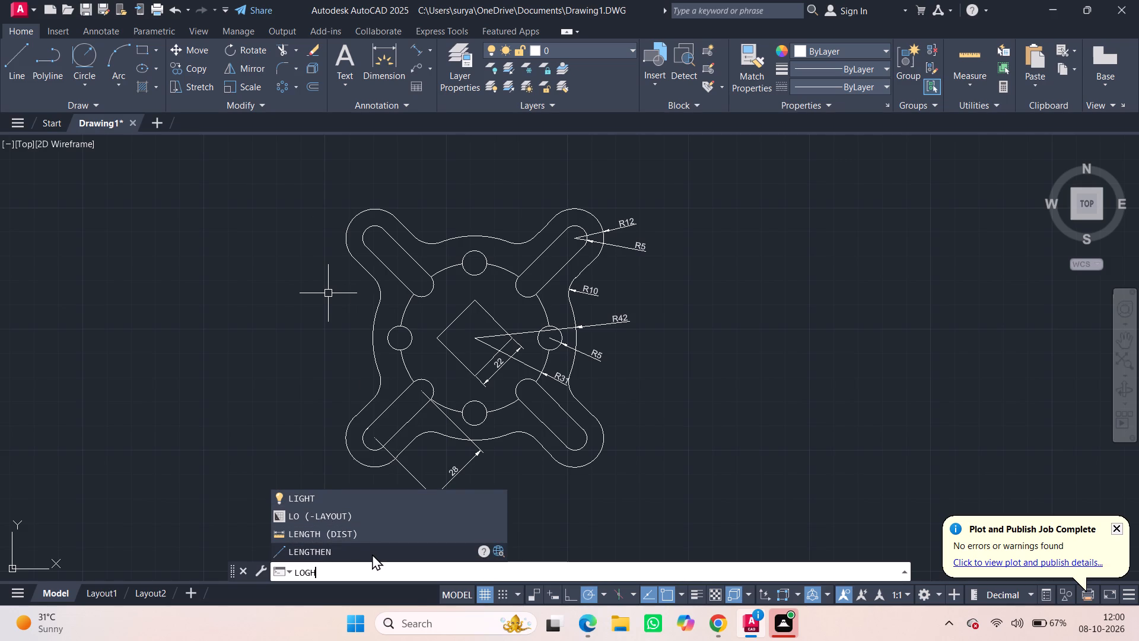
pyautogui.click(324, 459)
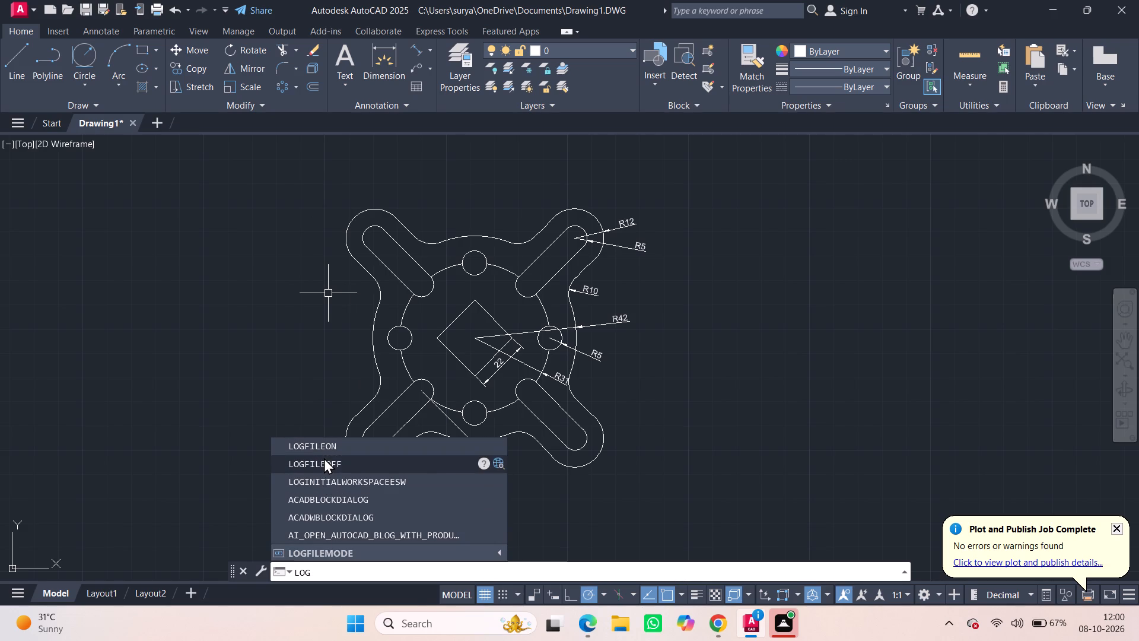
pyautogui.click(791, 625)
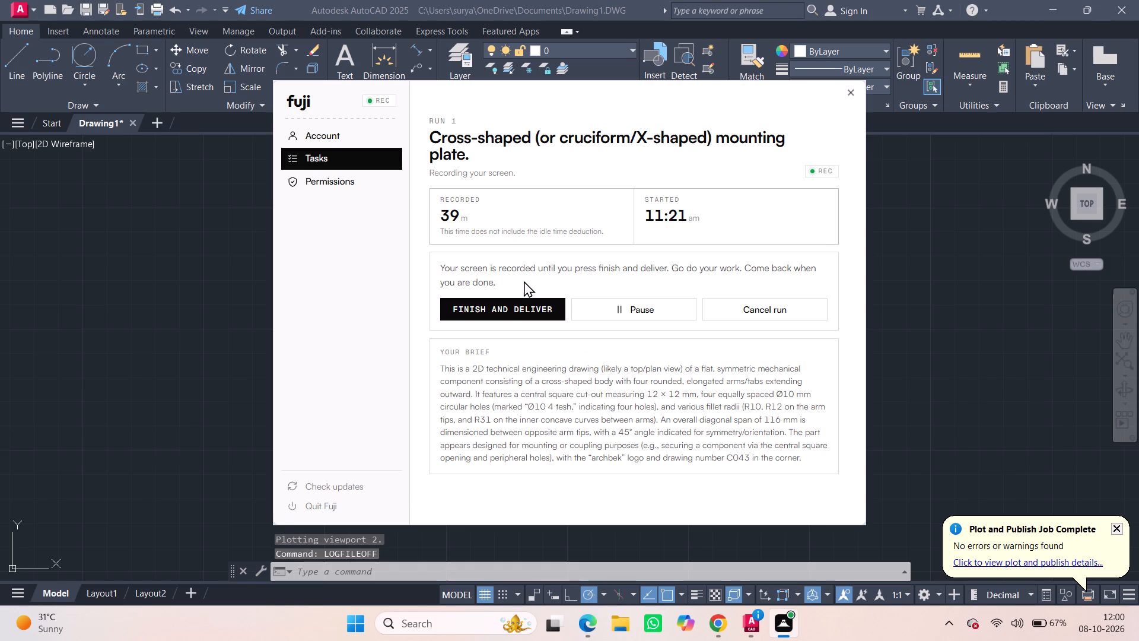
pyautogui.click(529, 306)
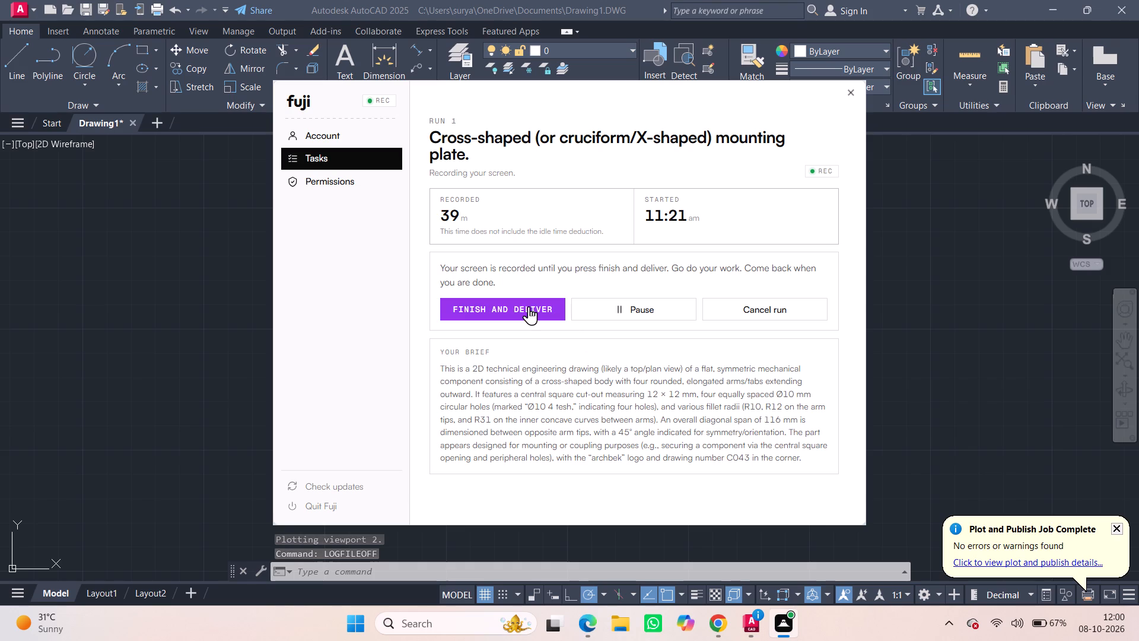